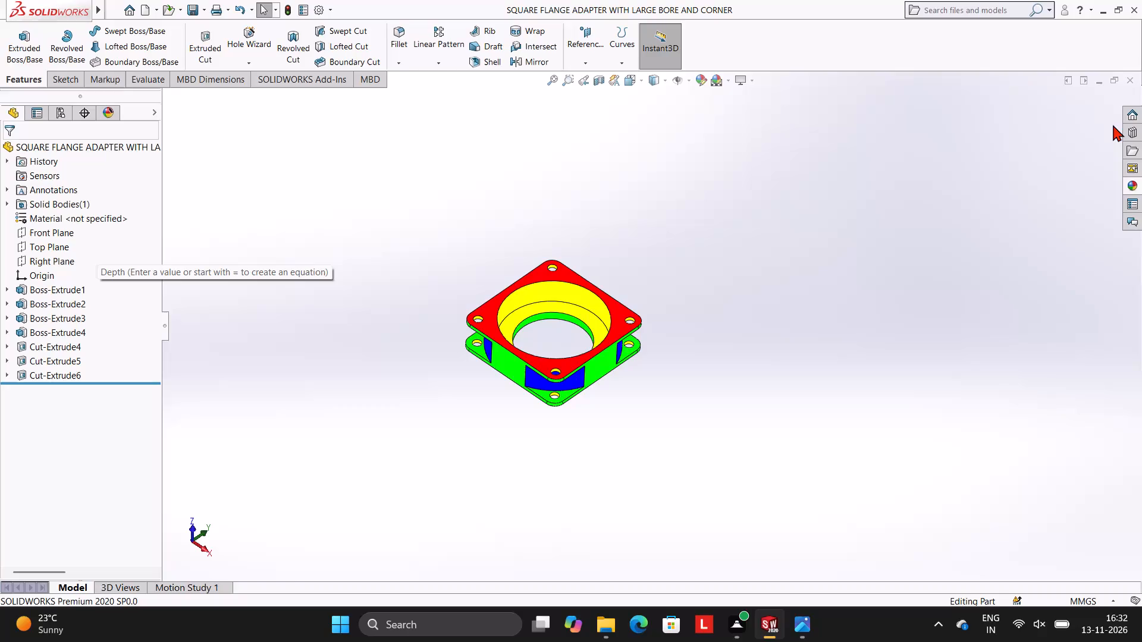
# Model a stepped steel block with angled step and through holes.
# Close the square flange adapter part and create a new part document.
pyautogui.click(1133, 83)
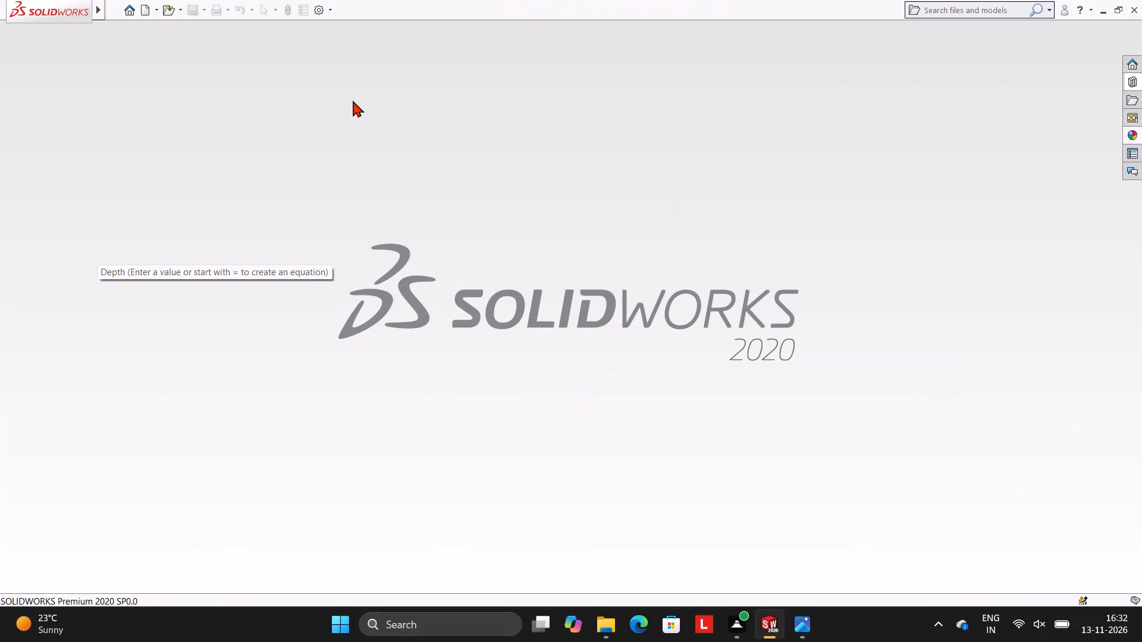
pyautogui.click(292, 106)
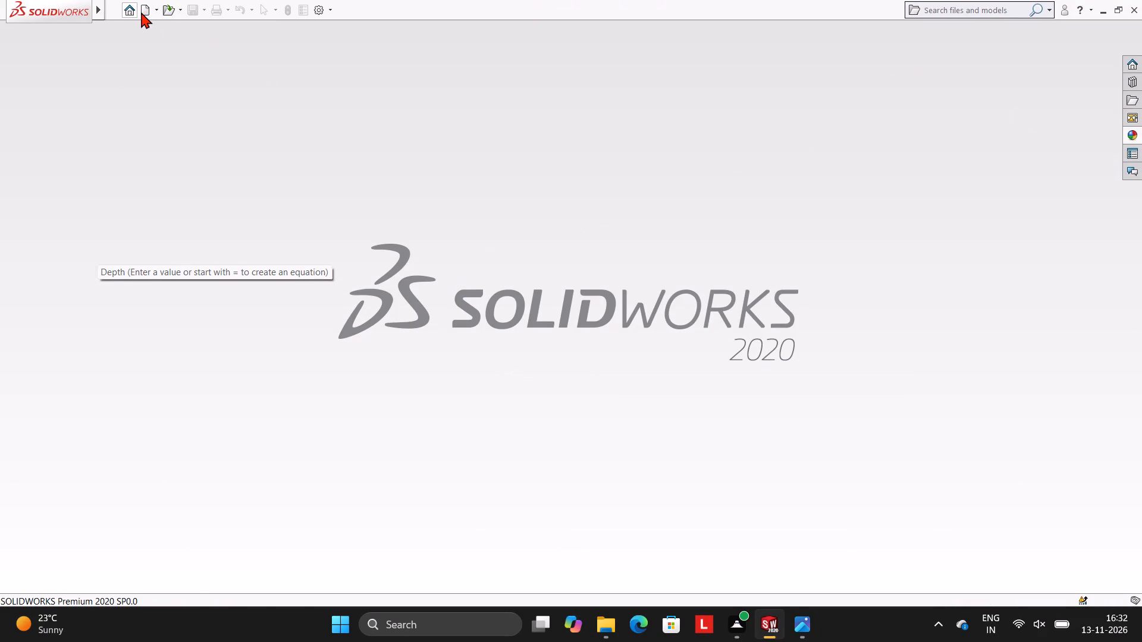
pyautogui.click(141, 12)
pyautogui.click(481, 461)
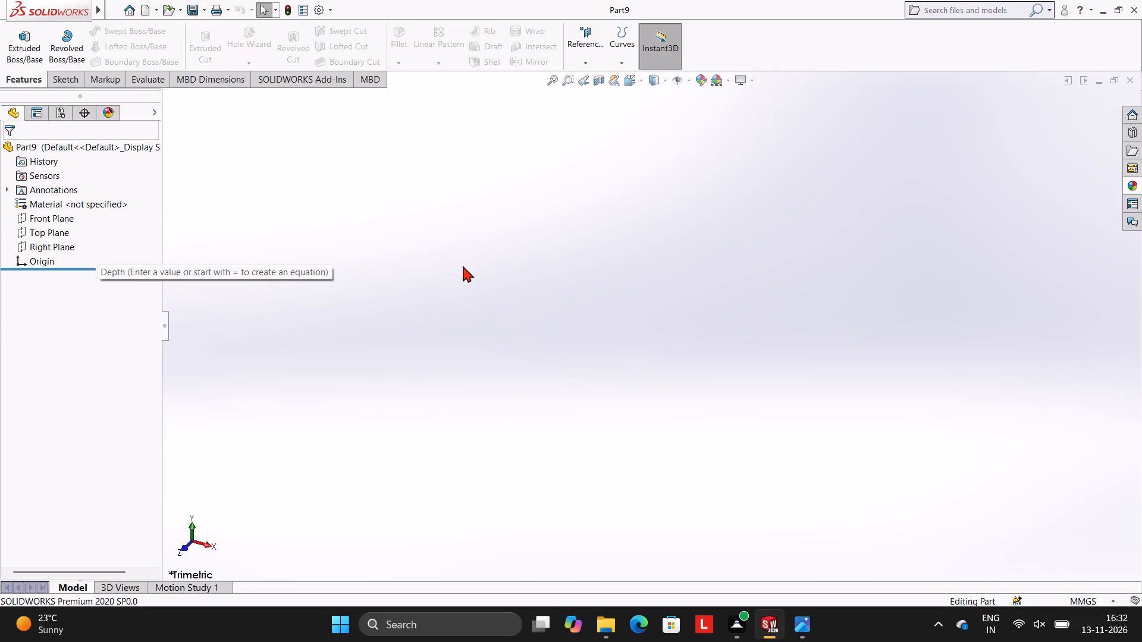
# Sketch a closed rectangle of lines on the Front Plane from the origin, 86 mm wide and 64 mm high.
pyautogui.click(42, 220)
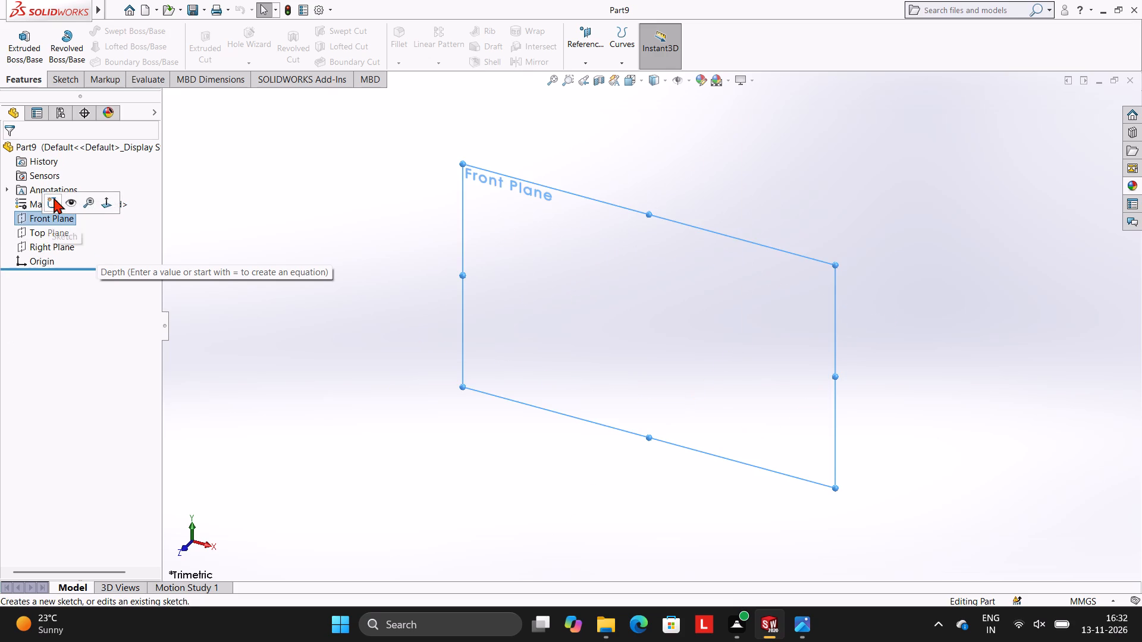
pyautogui.click(54, 197)
pyautogui.click(516, 289)
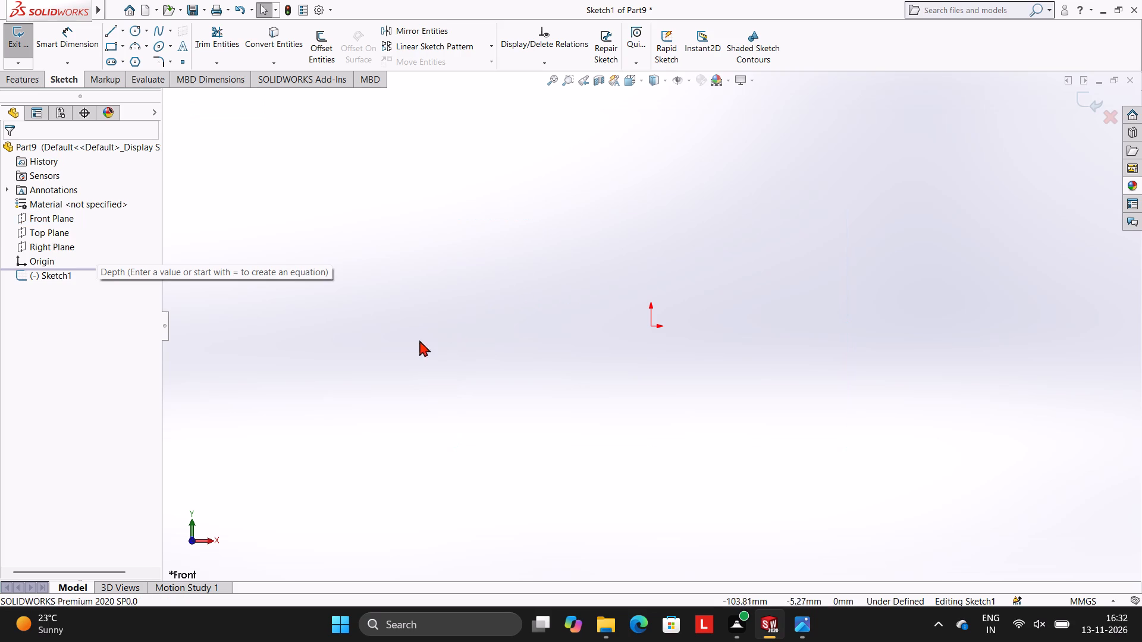
pyautogui.click(111, 27)
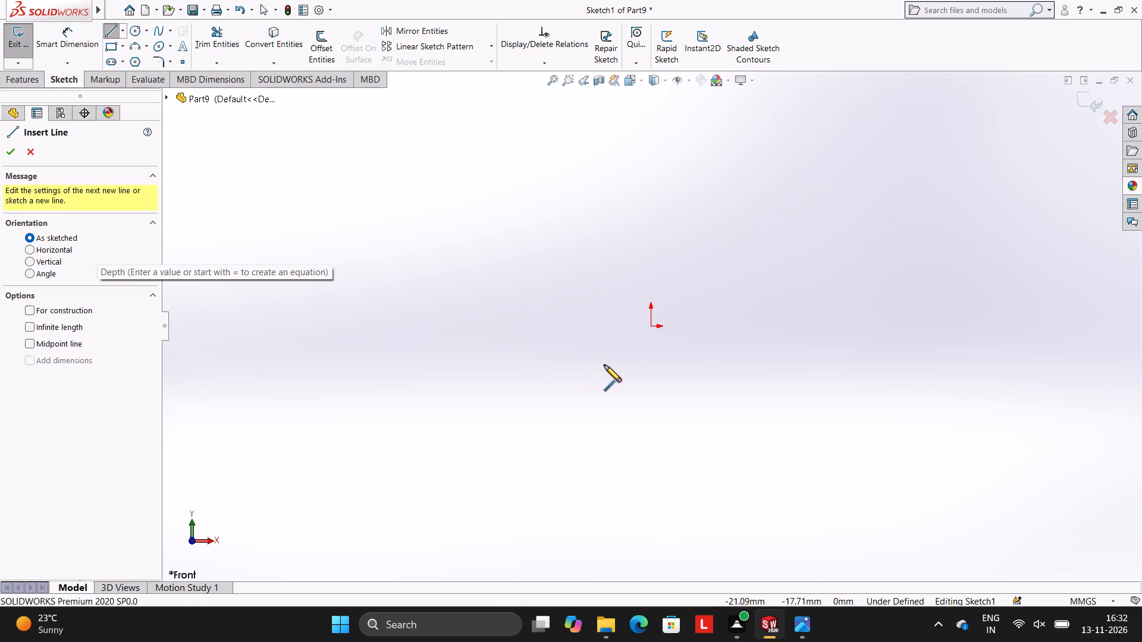
pyautogui.click(651, 326)
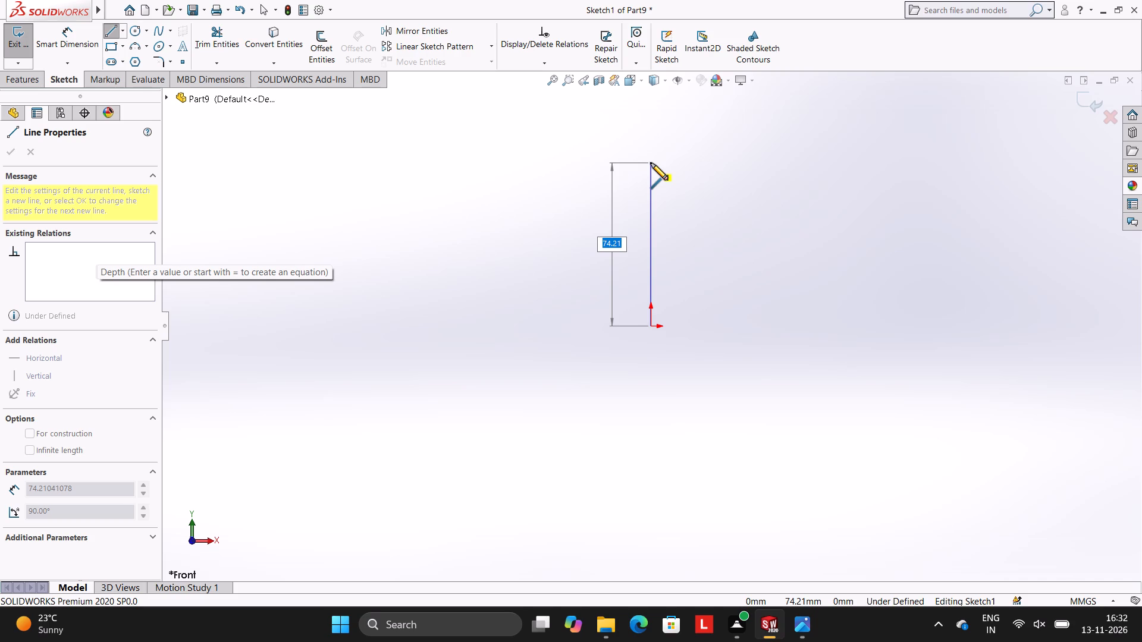
pyautogui.write('64')
pyautogui.press('Return')
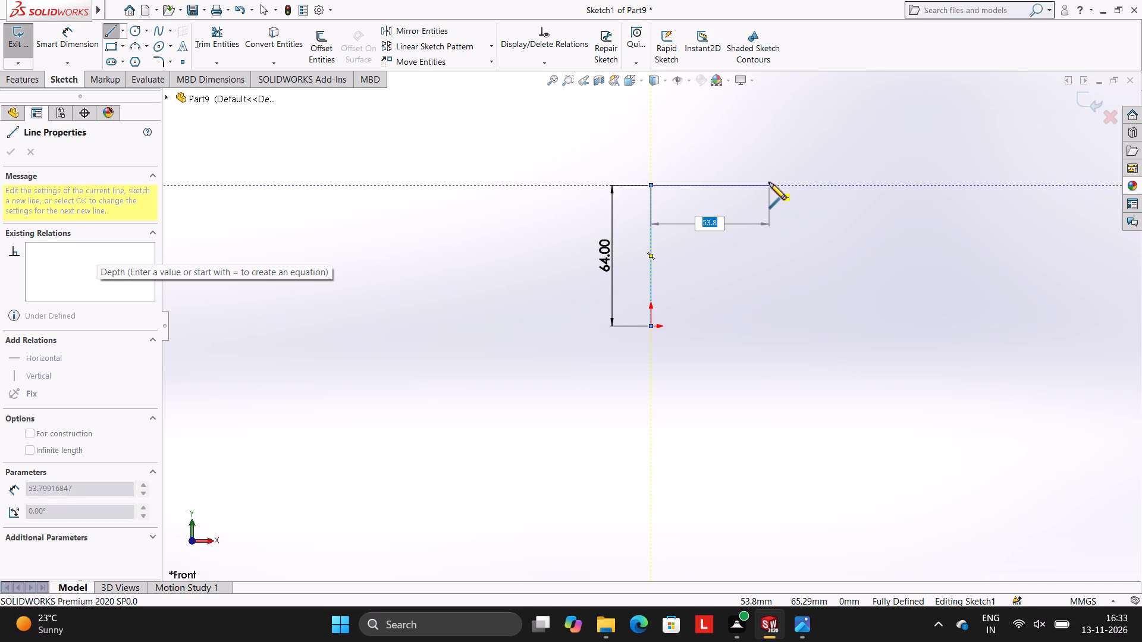
pyautogui.write('86')
pyautogui.press('Return')
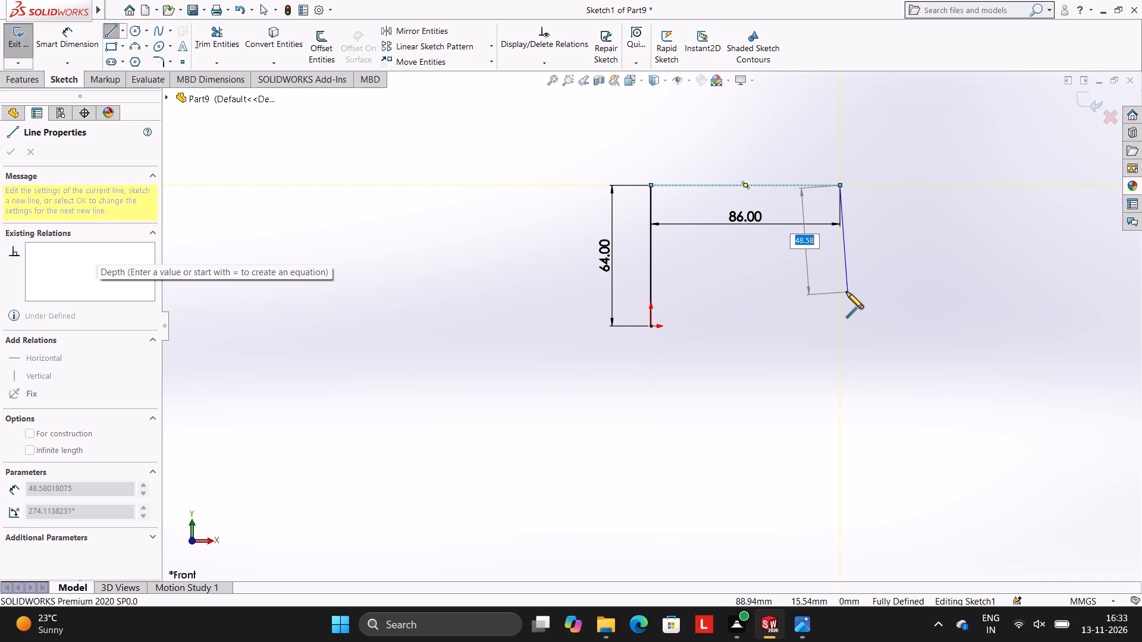
pyautogui.write('64')
pyautogui.press('Return')
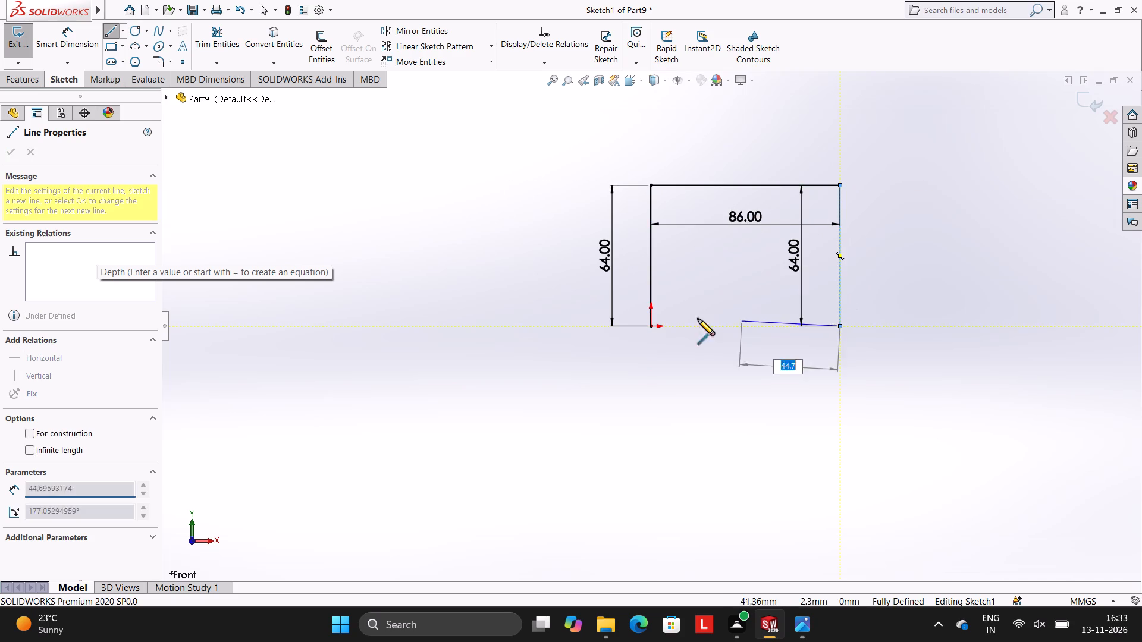
pyautogui.click(651, 327)
pyautogui.press('Escape')
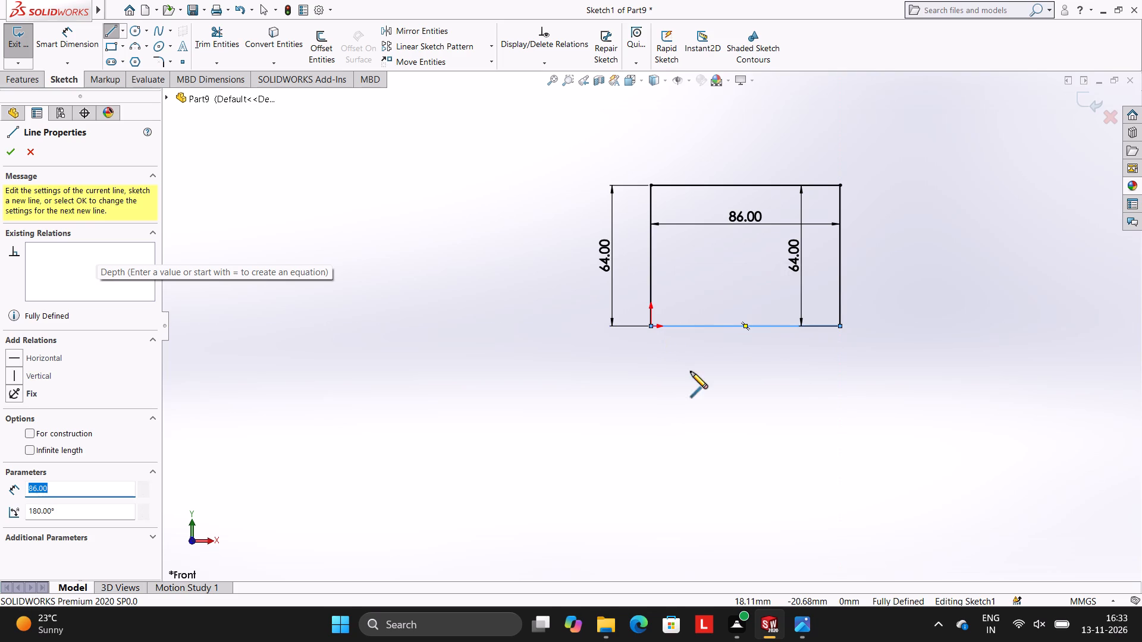
pyautogui.press('Escape')
pyautogui.press('Escape')
# Extrude the rectangle as a blind boss 10 mm deep from the sketch plane.
pyautogui.scroll(3, 838, 257)
pyautogui.scroll(-2, 838, 257)
pyautogui.scroll(-2, 623, 342)
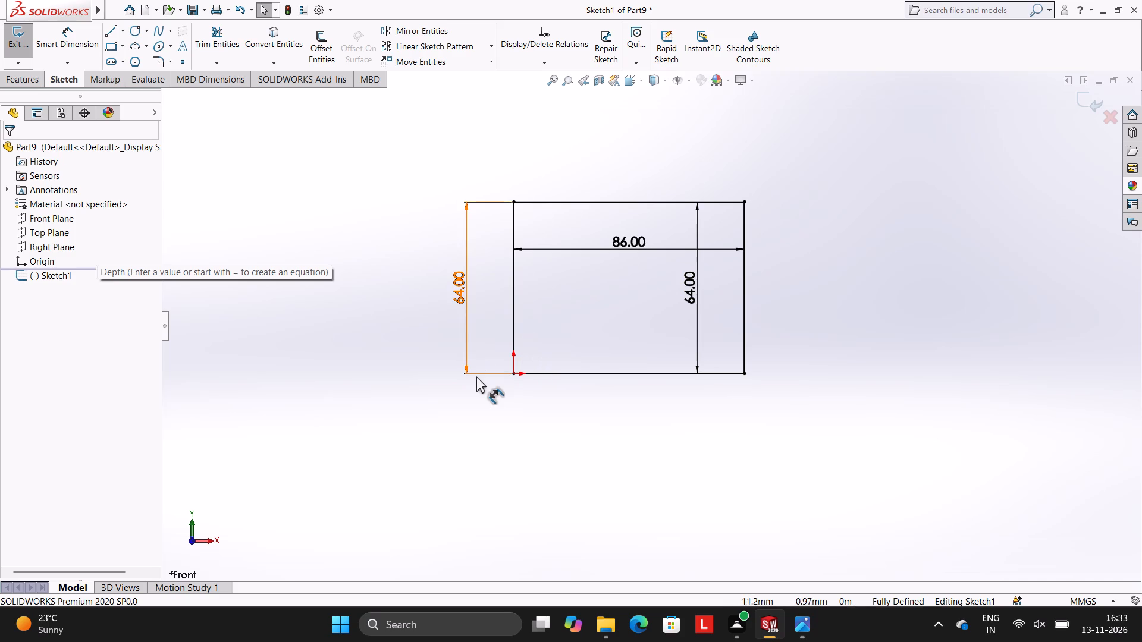
pyautogui.click(34, 83)
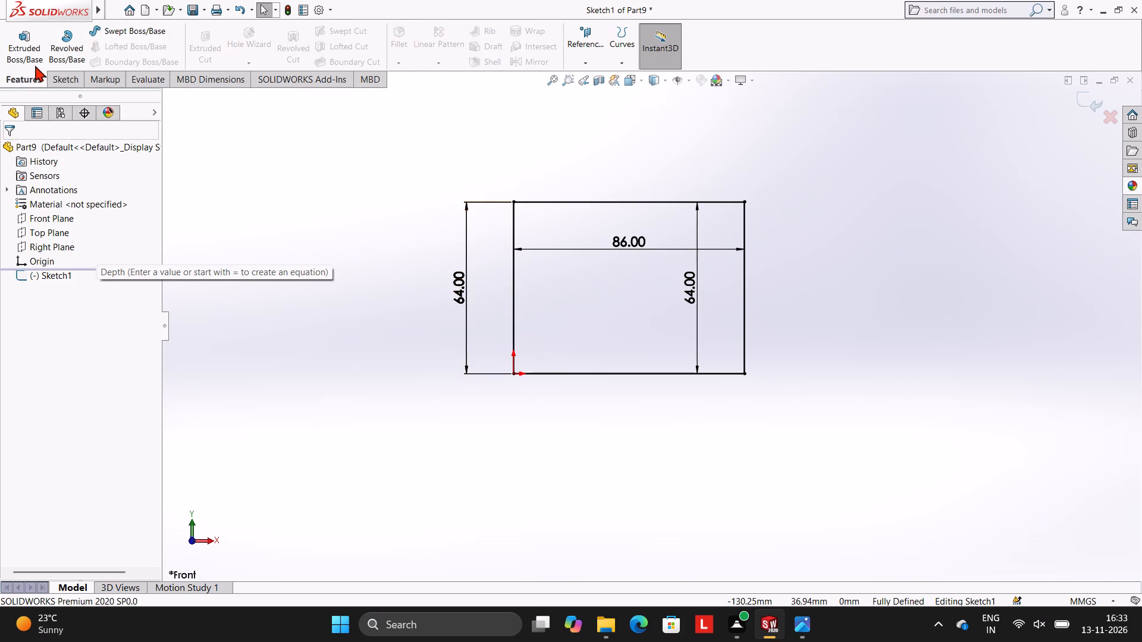
pyautogui.click(31, 61)
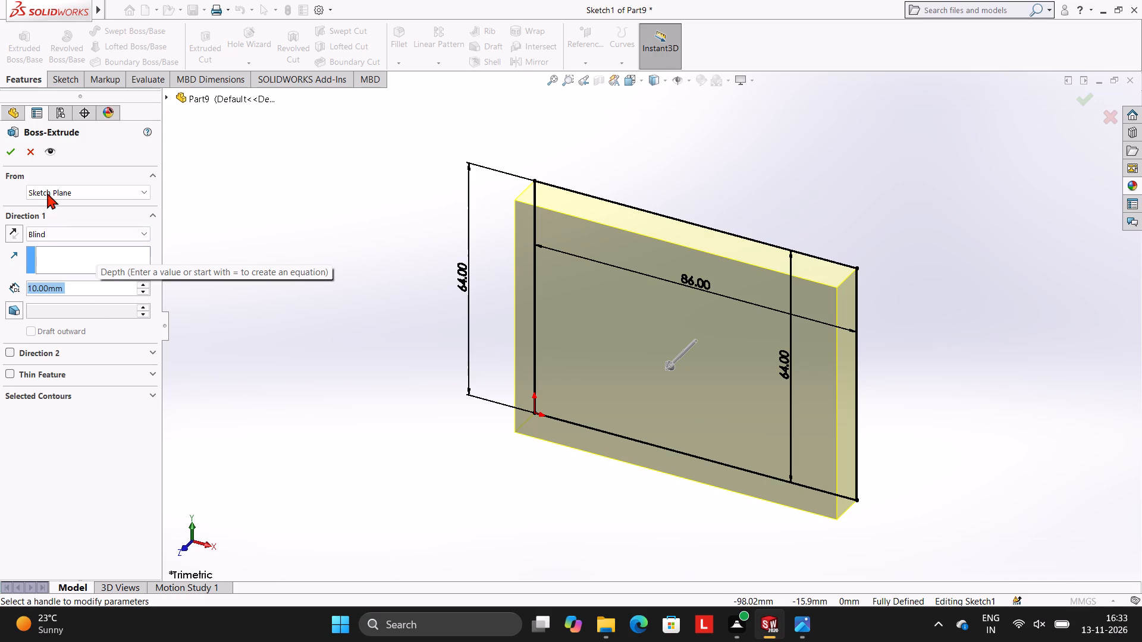
pyautogui.click(12, 159)
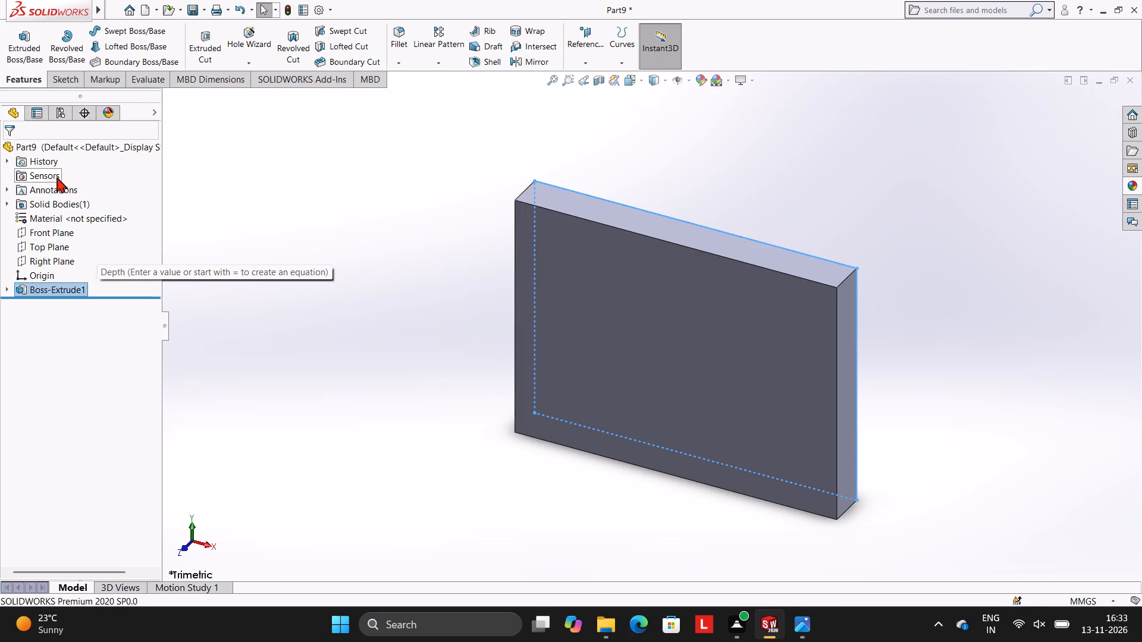
pyautogui.click(279, 192)
# Sketch a rectangle on the plate's large outer face, tracing its four edges corner to corner with lines.
pyautogui.moveTo(778, 455); pyautogui.dragTo(818, 305, button='middle')
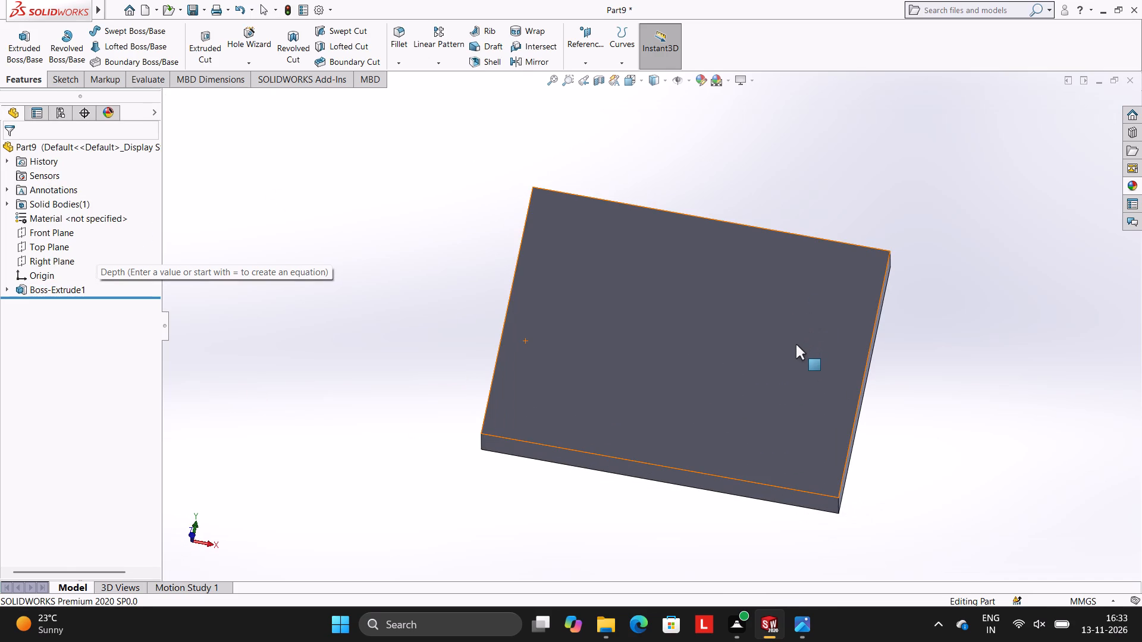
pyautogui.moveTo(844, 374); pyautogui.dragTo(848, 309, button='middle')
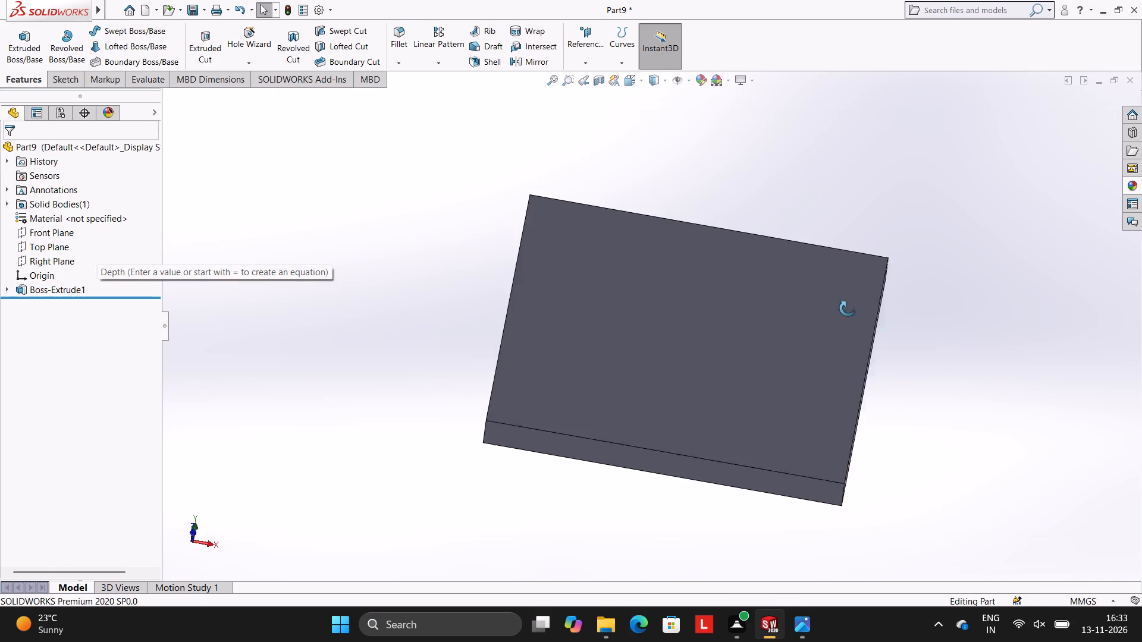
pyautogui.moveTo(848, 309); pyautogui.dragTo(830, 250, button='middle')
pyautogui.scroll(-1, 726, 319)
pyautogui.moveTo(729, 319); pyautogui.dragTo(747, 314, button='middle')
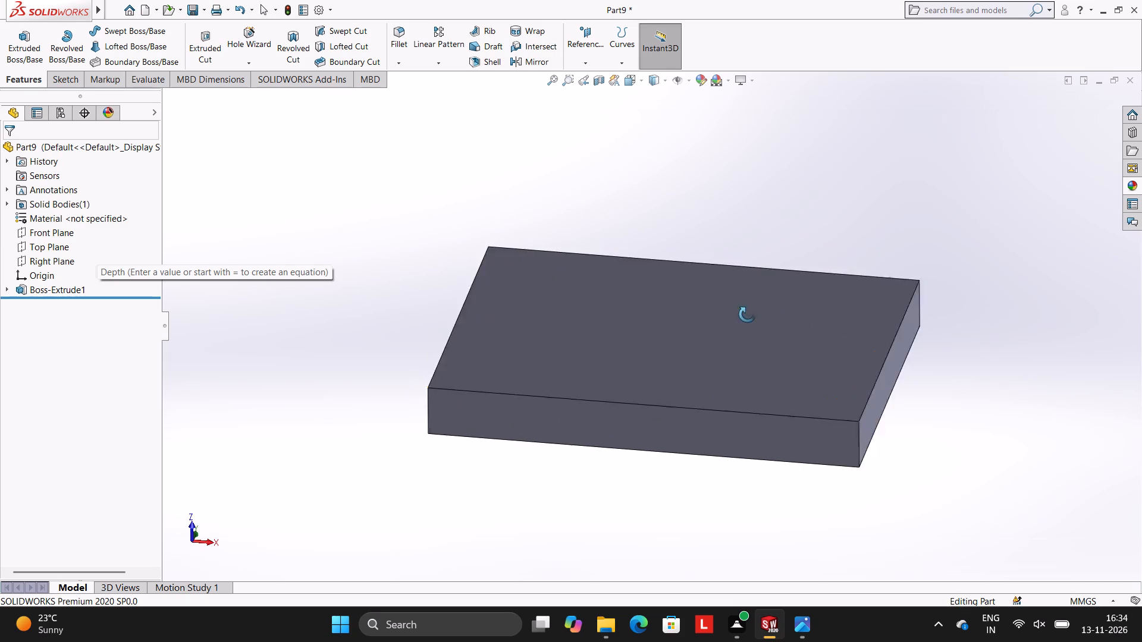
pyautogui.moveTo(747, 314); pyautogui.dragTo(757, 291, button='middle')
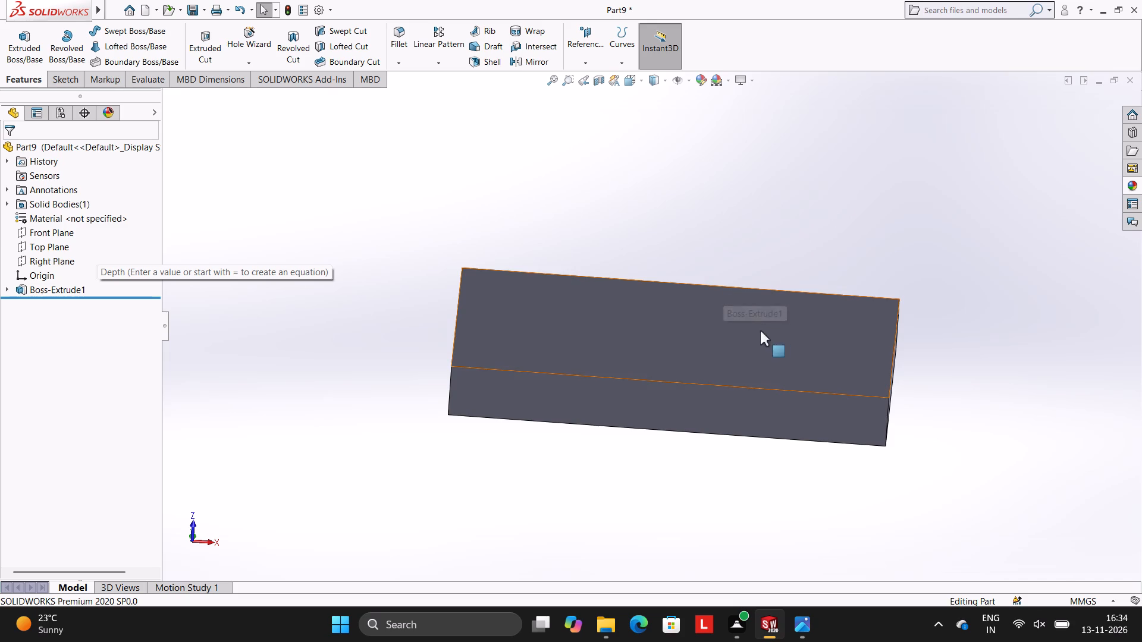
pyautogui.moveTo(797, 207); pyautogui.dragTo(796, 265, button='middle')
pyautogui.click(664, 304)
pyautogui.click(719, 264)
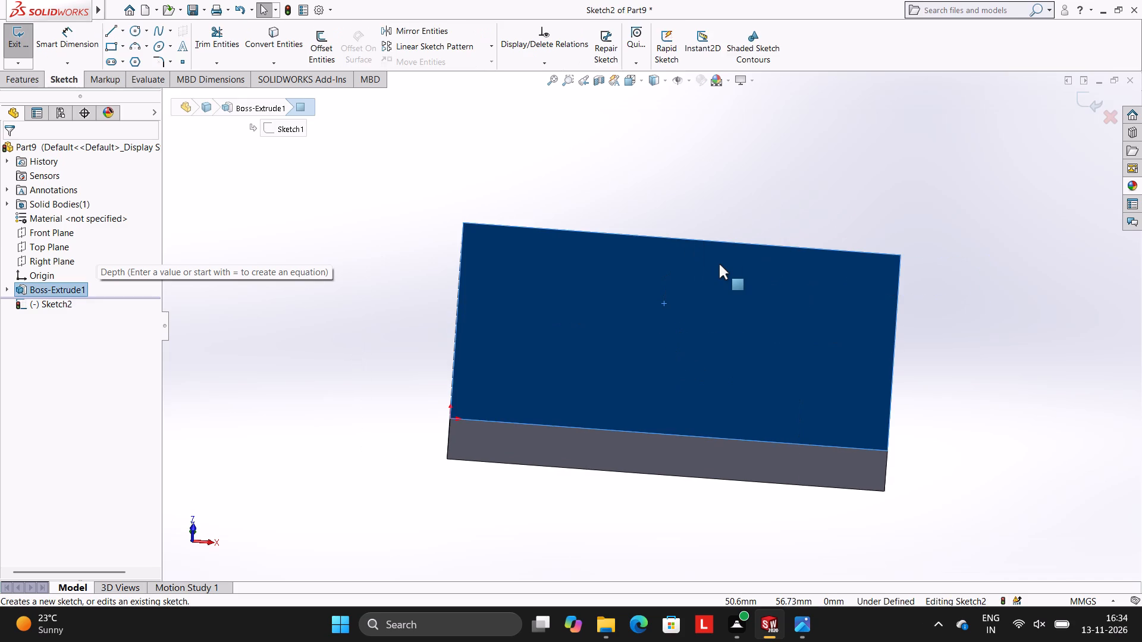
pyautogui.hotkey('ctrl', '8')
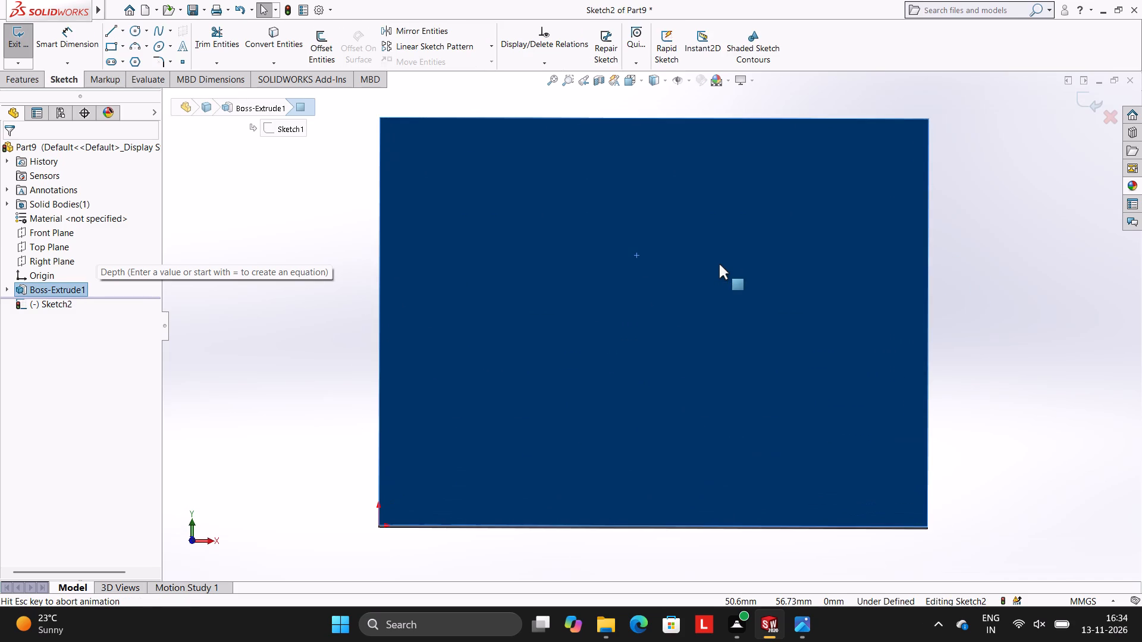
pyautogui.scroll(3, 906, 322)
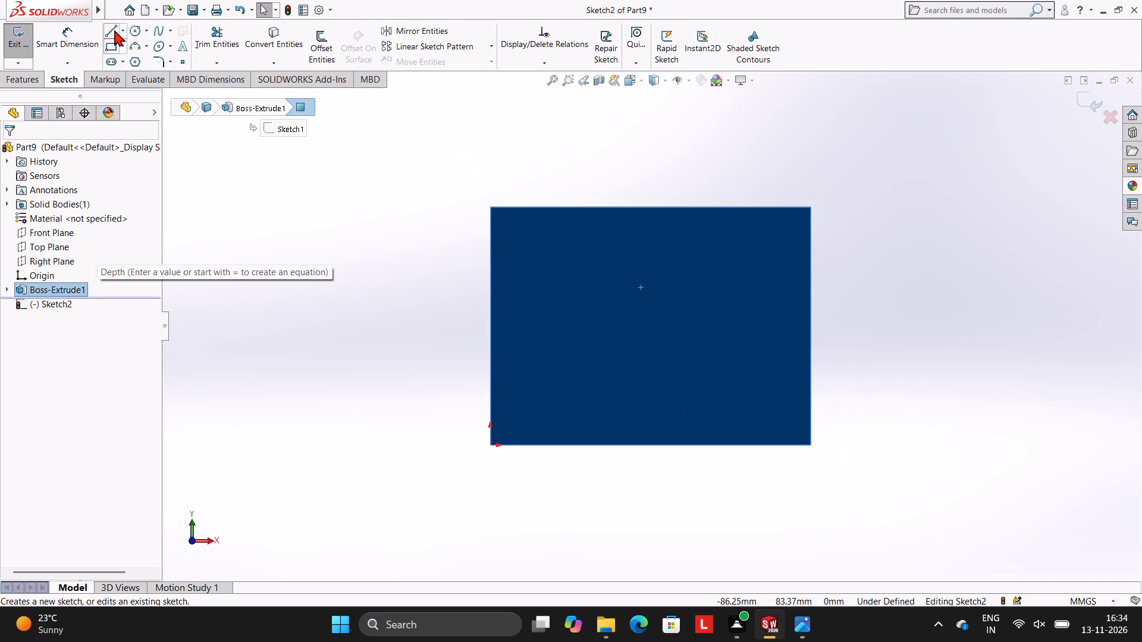
pyautogui.click(112, 30)
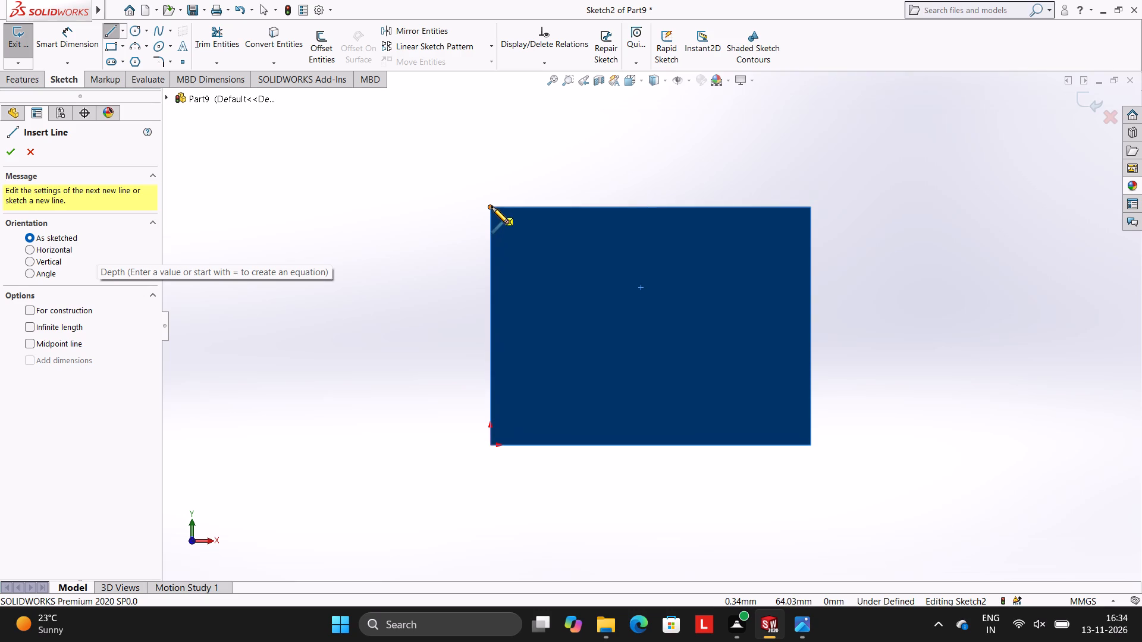
pyautogui.click(492, 207)
pyautogui.click(490, 446)
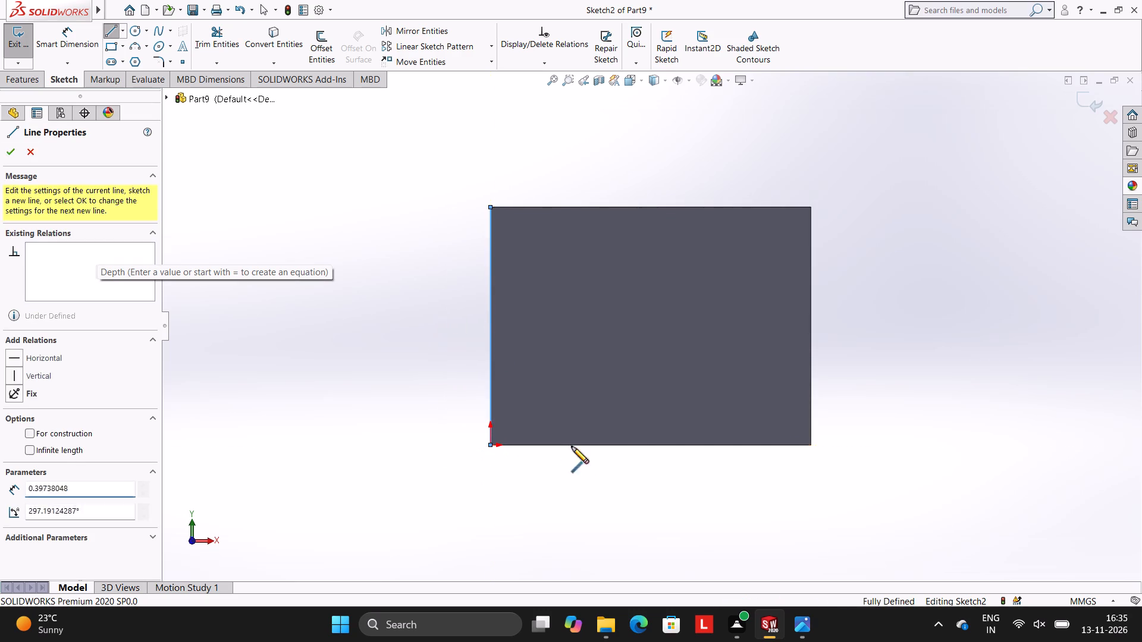
pyautogui.click(813, 445)
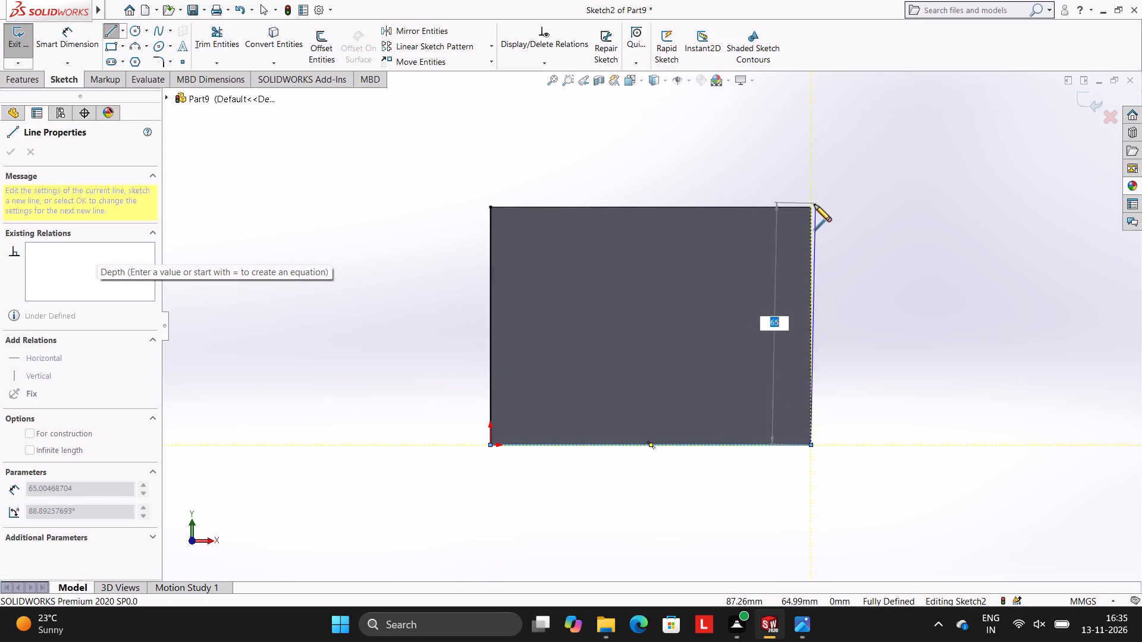
pyautogui.click(811, 208)
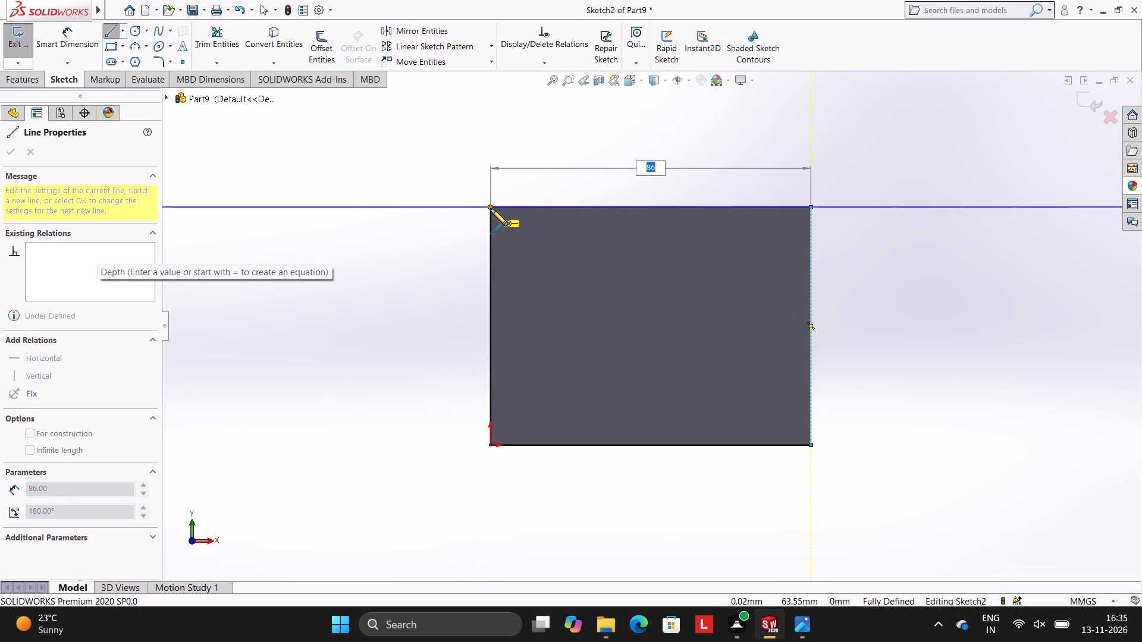
pyautogui.click(491, 209)
pyautogui.press('Escape')
pyautogui.press('Escape')
pyautogui.press('Escape')
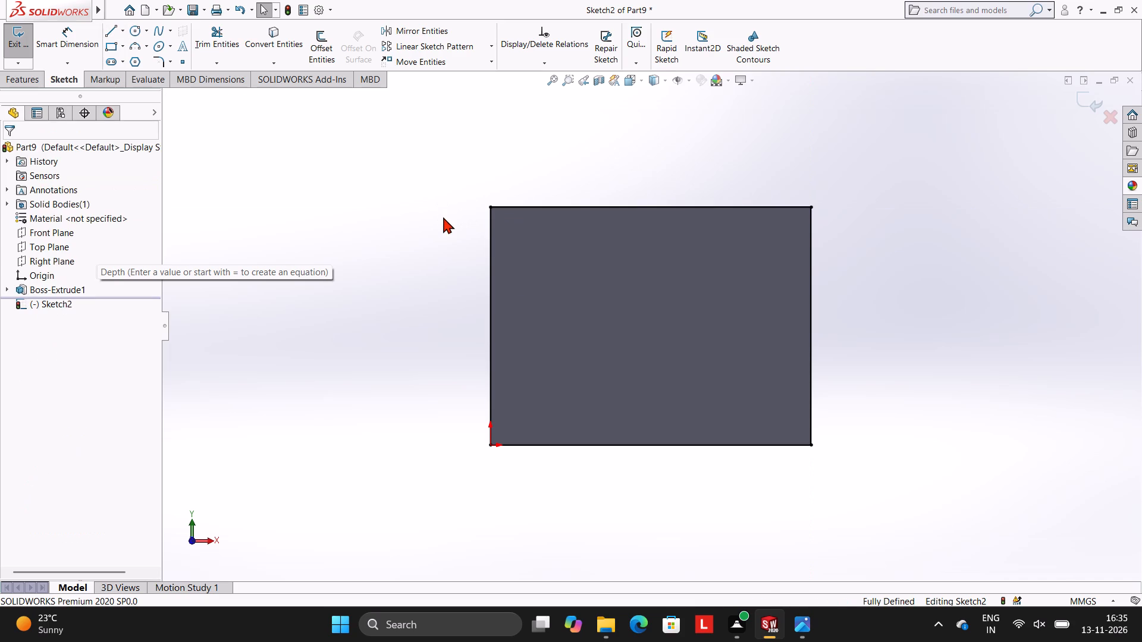
# Extrude the traced rectangle 10 mm outward from the plate, merged with the existing body.
pyautogui.click(23, 78)
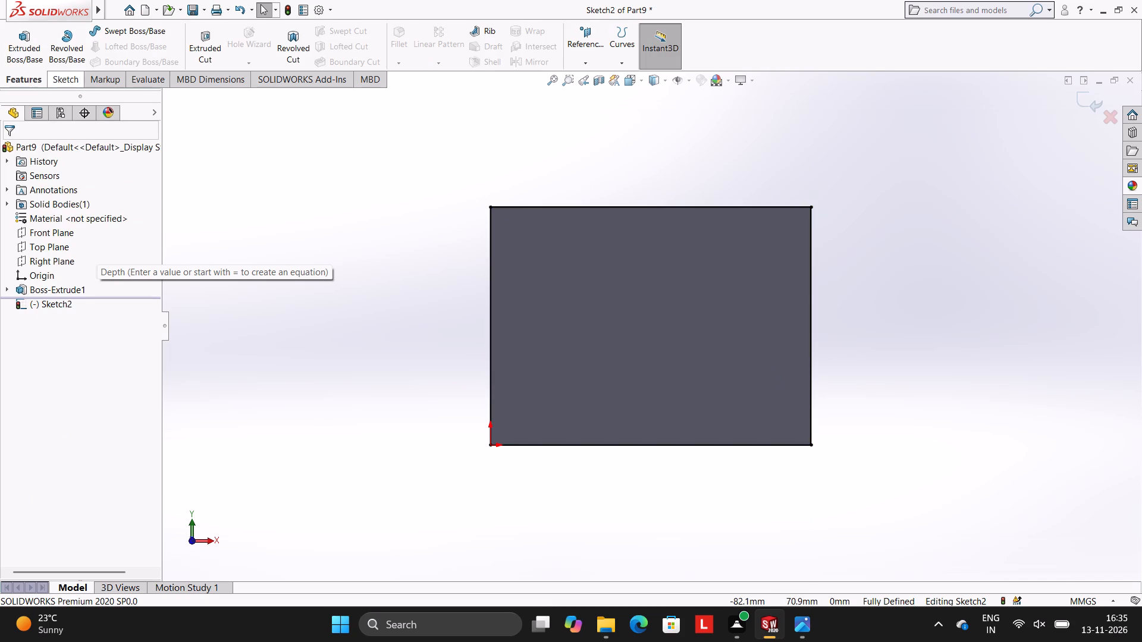
pyautogui.click(34, 55)
pyautogui.moveTo(815, 413); pyautogui.dragTo(819, 408, button='middle')
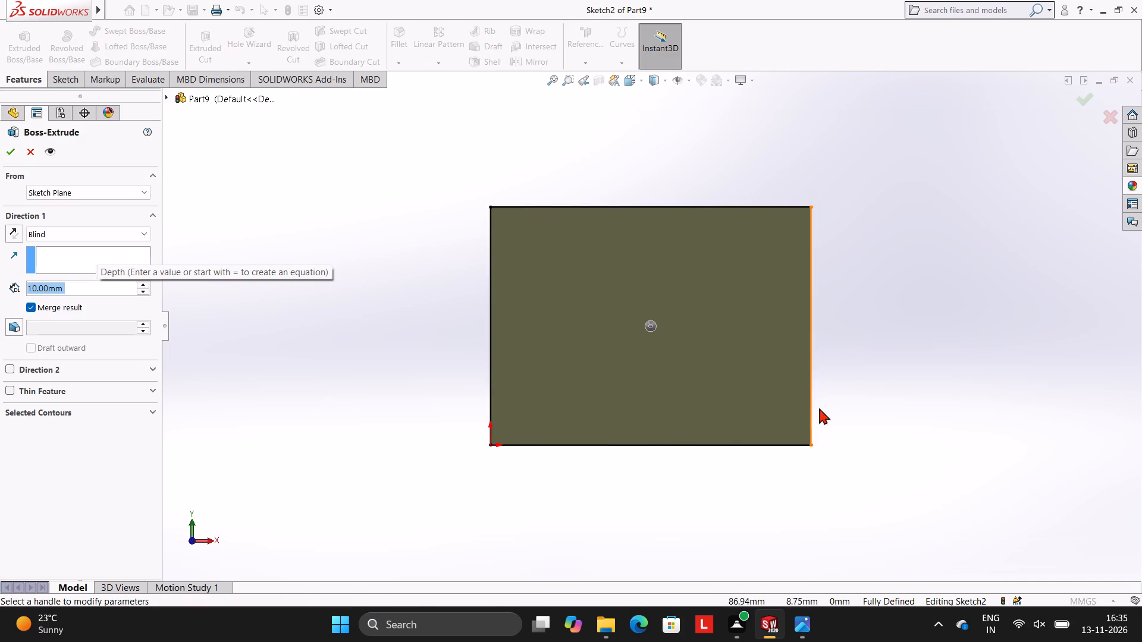
pyautogui.moveTo(819, 408); pyautogui.dragTo(815, 174, button='middle')
pyautogui.click(10, 148)
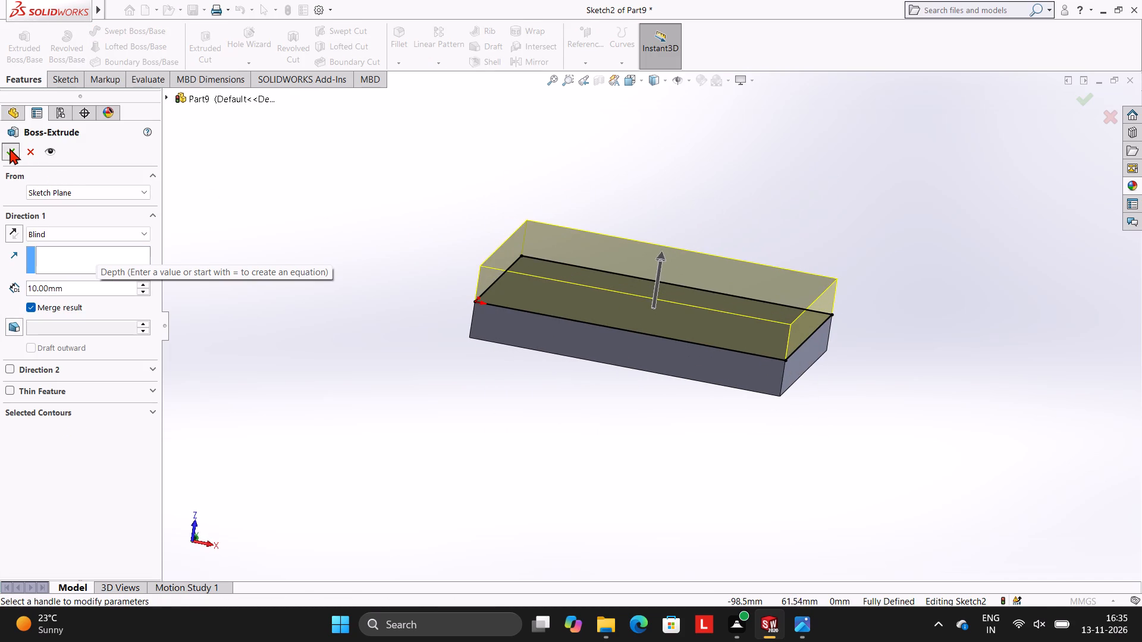
pyautogui.click(344, 188)
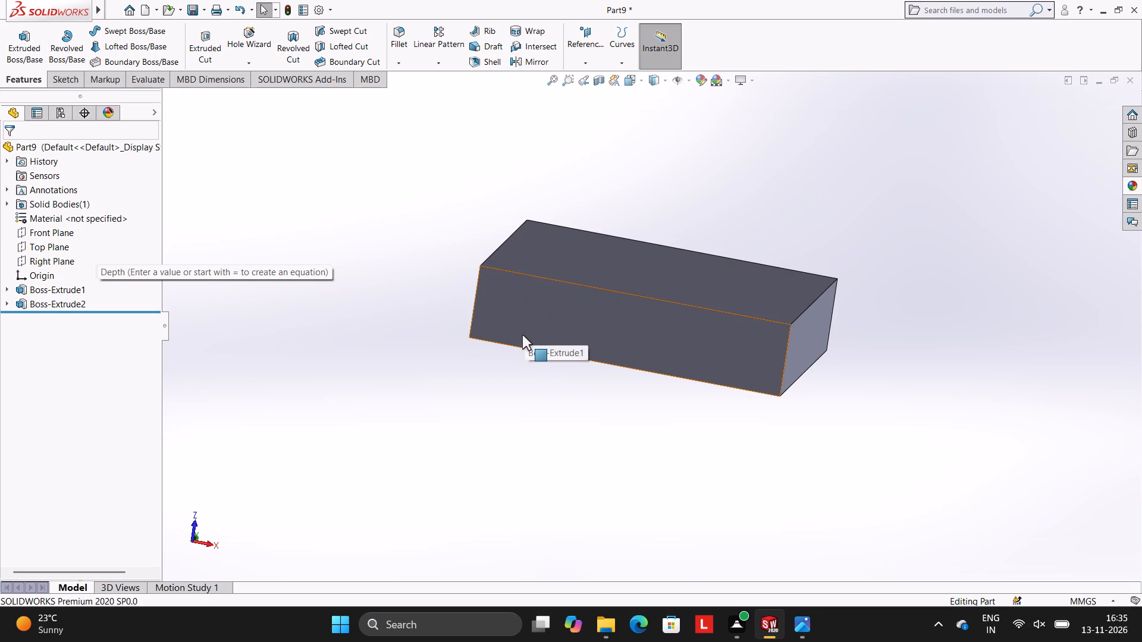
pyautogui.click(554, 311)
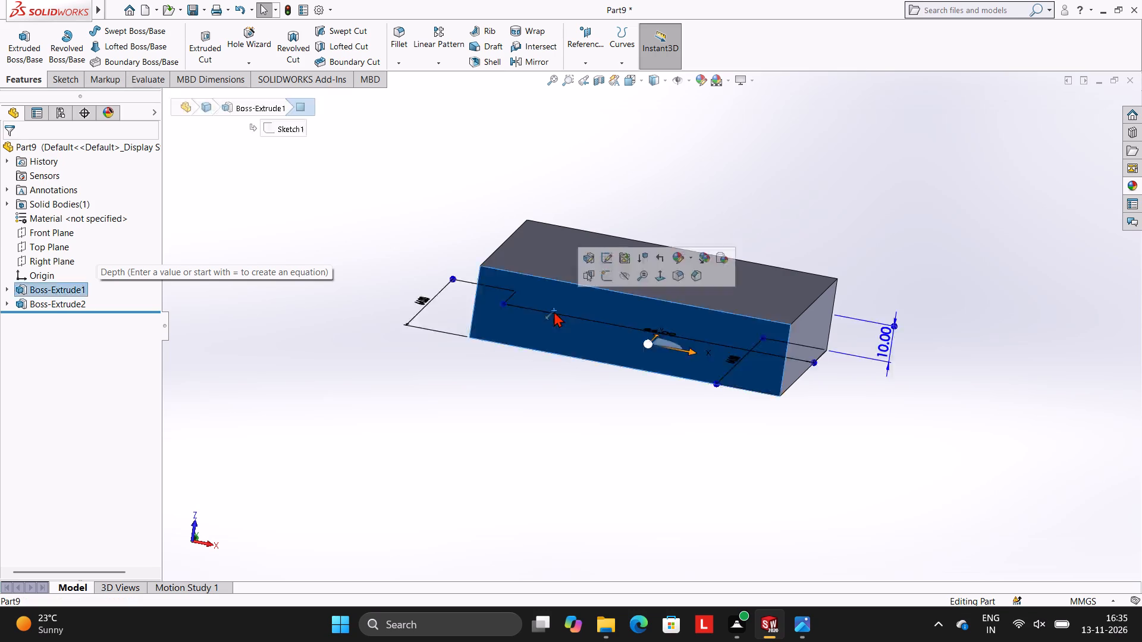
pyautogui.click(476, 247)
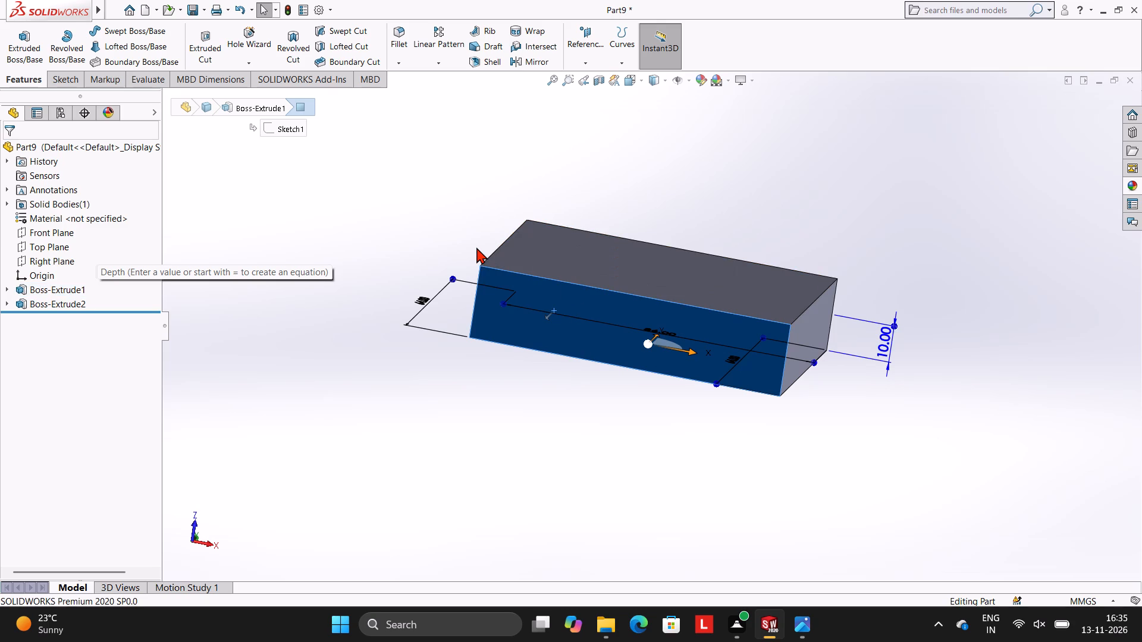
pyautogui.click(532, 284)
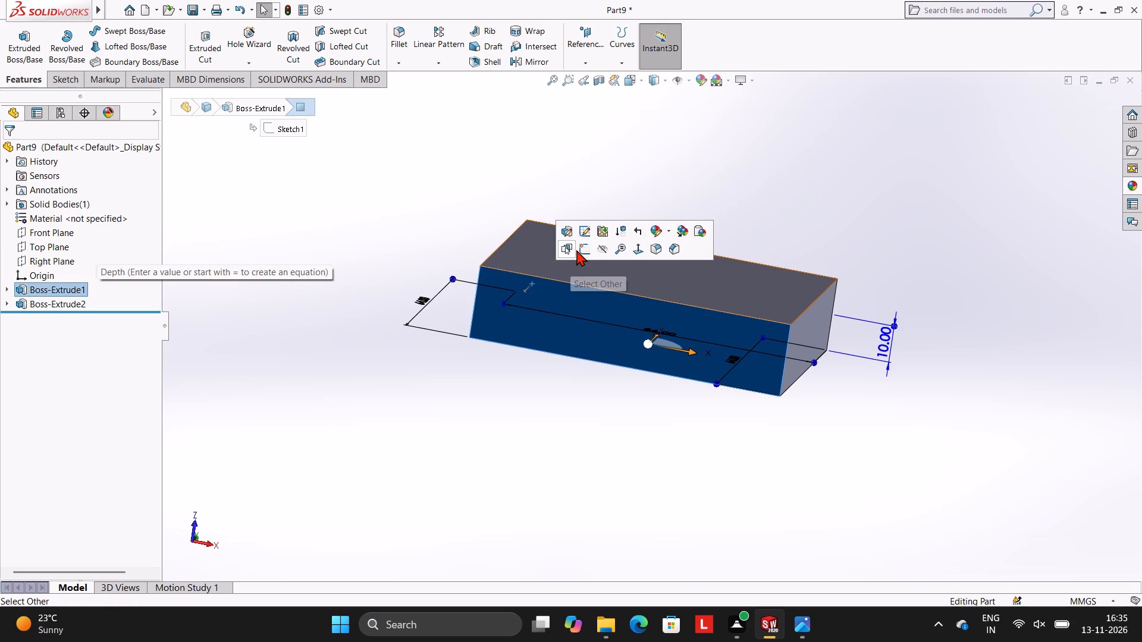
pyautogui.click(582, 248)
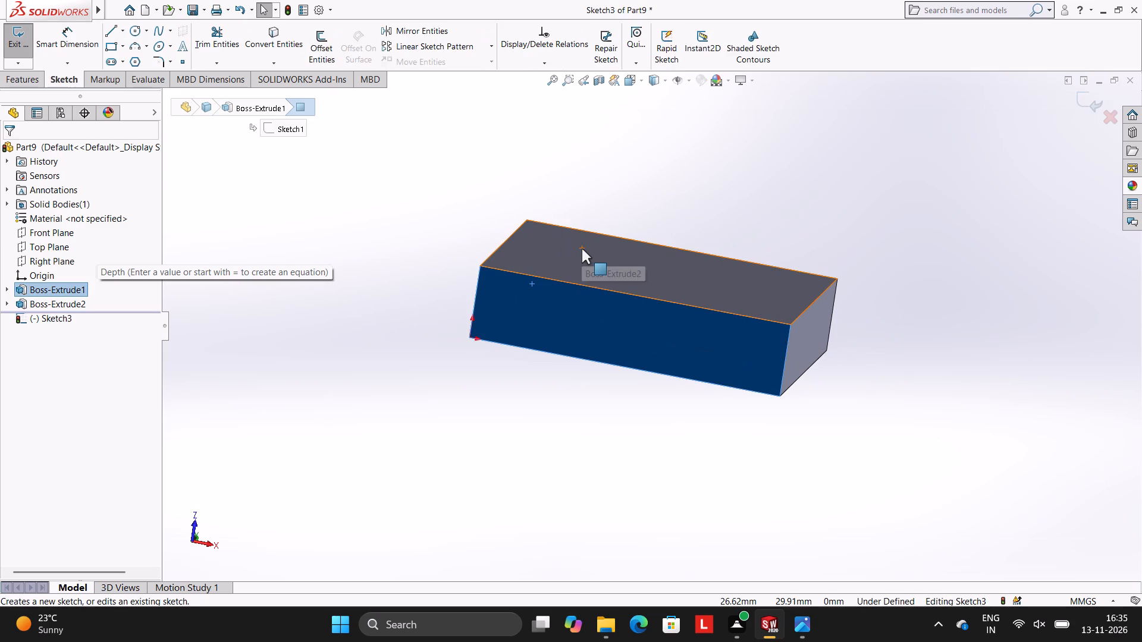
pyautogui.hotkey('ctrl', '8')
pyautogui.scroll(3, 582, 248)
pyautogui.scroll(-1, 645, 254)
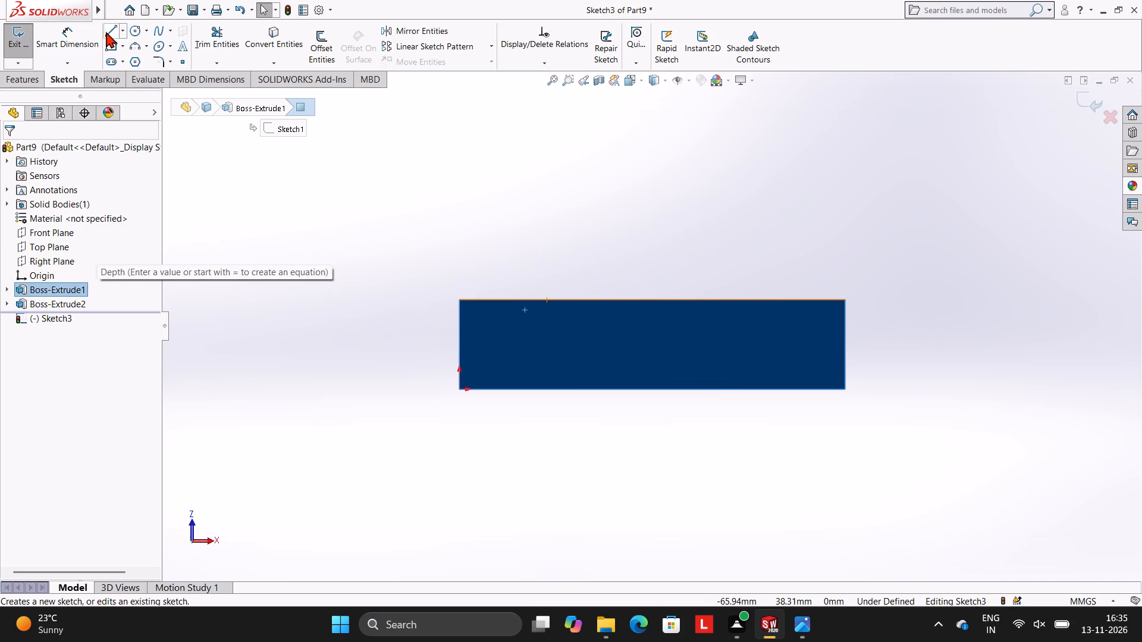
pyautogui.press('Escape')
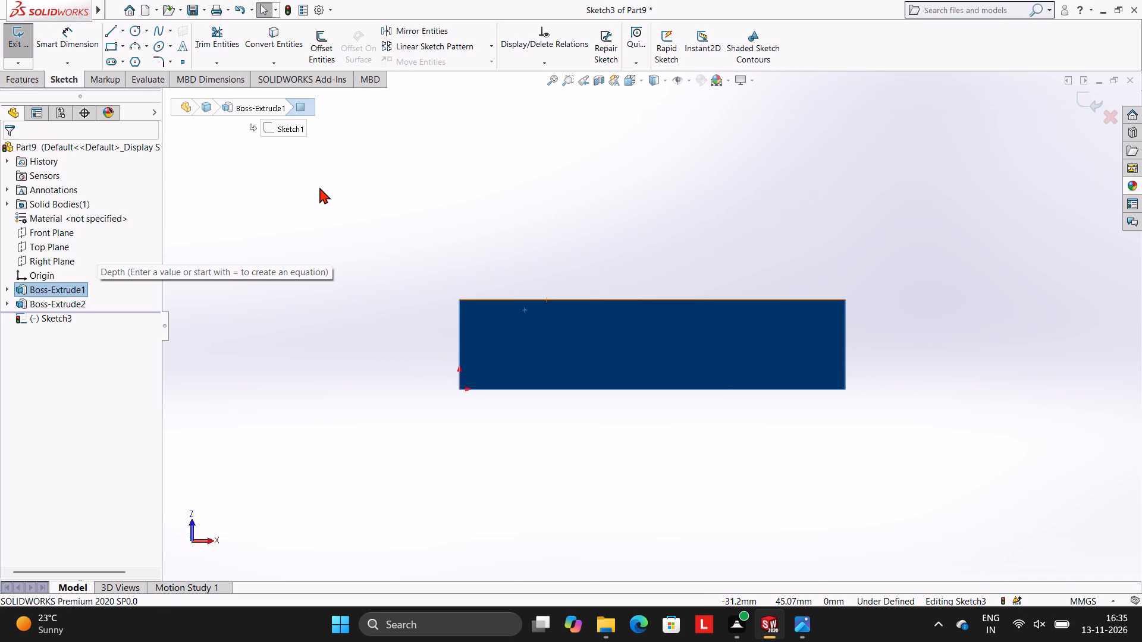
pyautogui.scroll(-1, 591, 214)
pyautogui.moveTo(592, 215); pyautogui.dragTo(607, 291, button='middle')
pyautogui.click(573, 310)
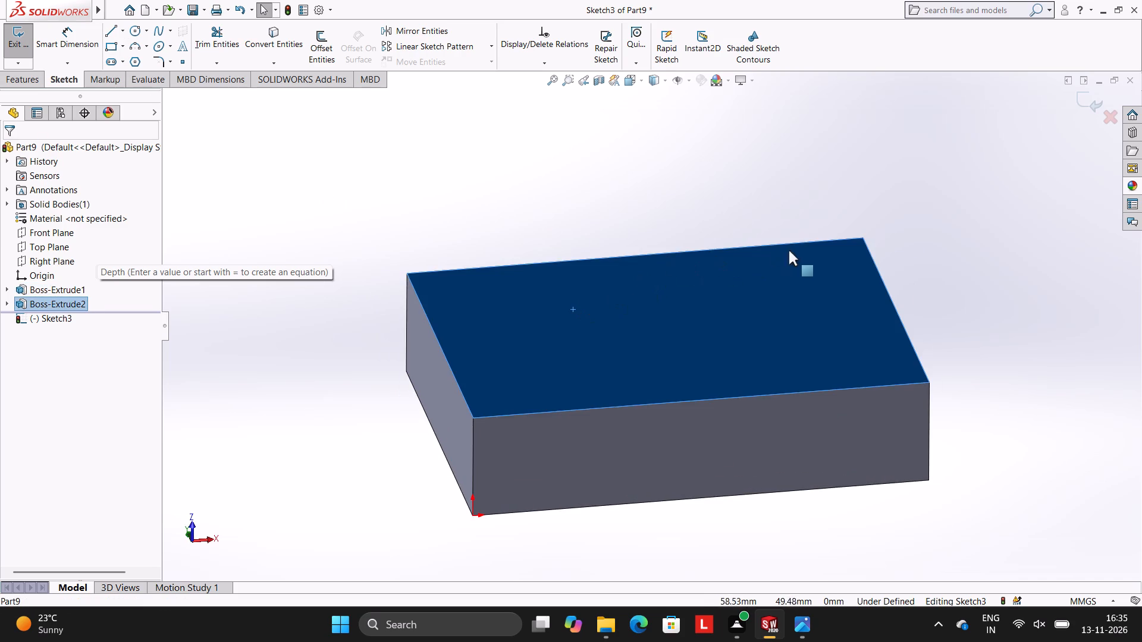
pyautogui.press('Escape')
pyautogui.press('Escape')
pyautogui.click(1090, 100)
# Open a new sketch on the block's large outer face and view it face-on.
pyautogui.click(623, 351)
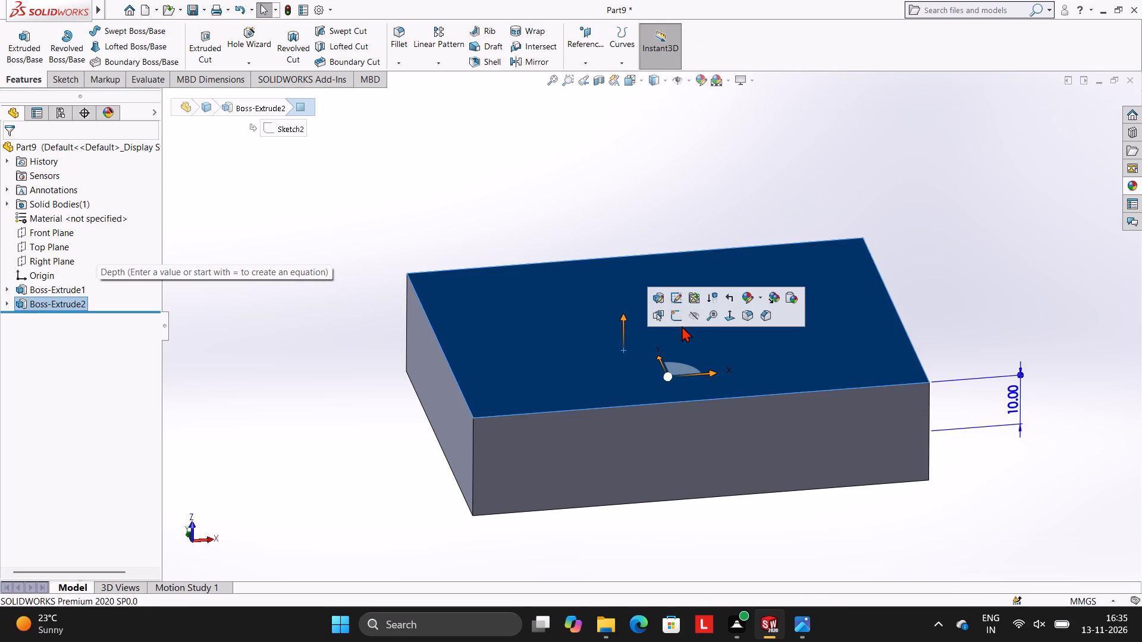
pyautogui.click(681, 319)
pyautogui.hotkey('ctrl', '8')
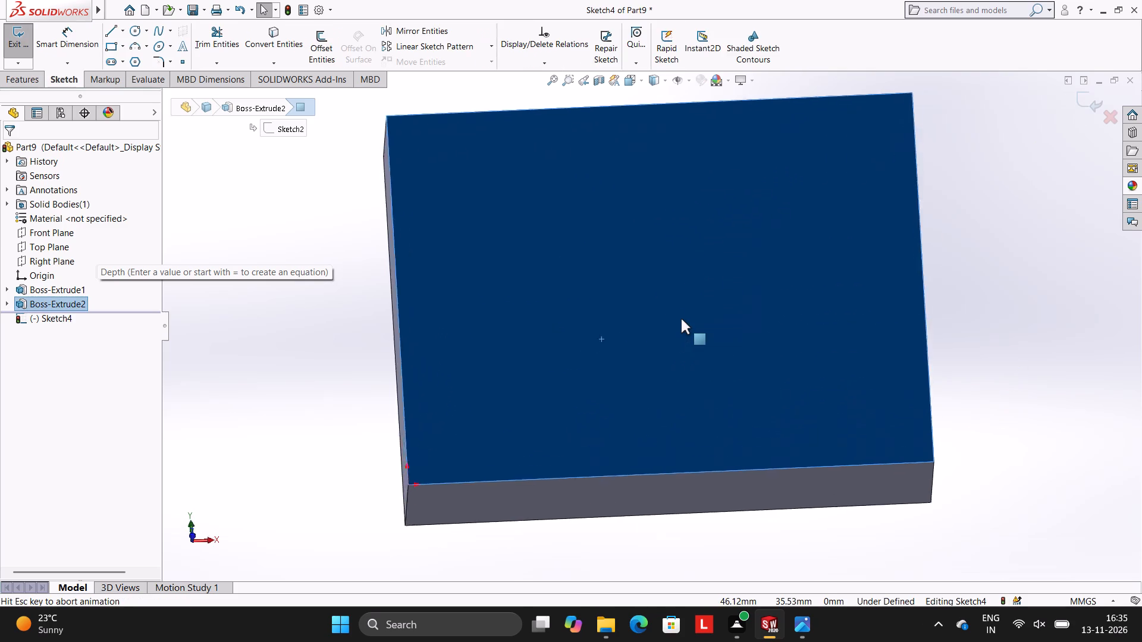
pyautogui.scroll(2, 699, 295)
pyautogui.press('Escape')
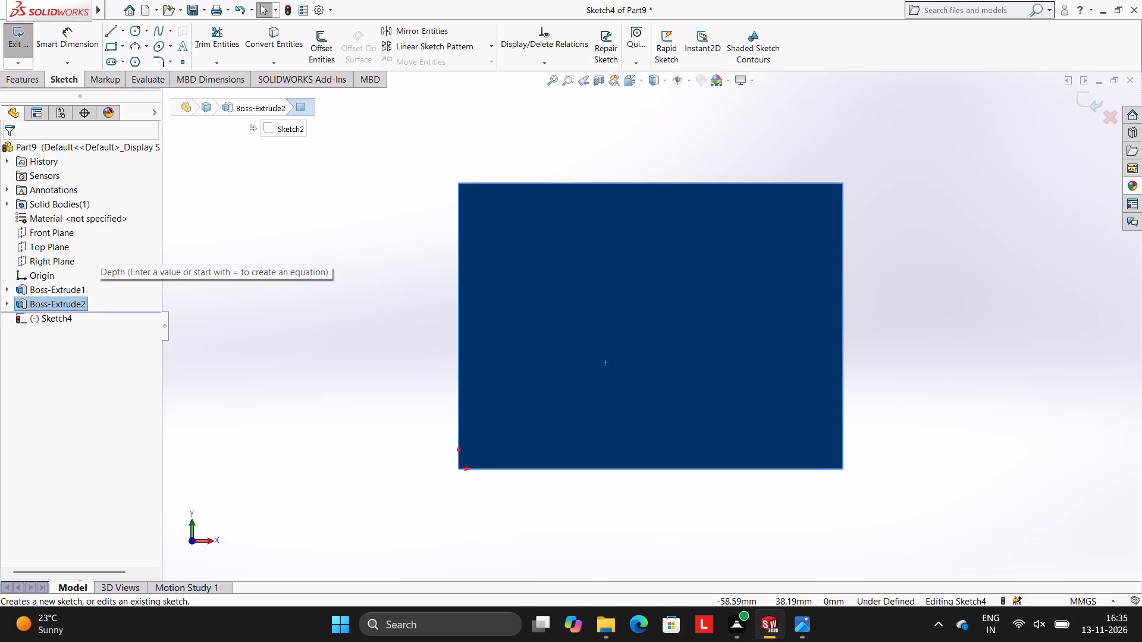
pyautogui.press('Escape')
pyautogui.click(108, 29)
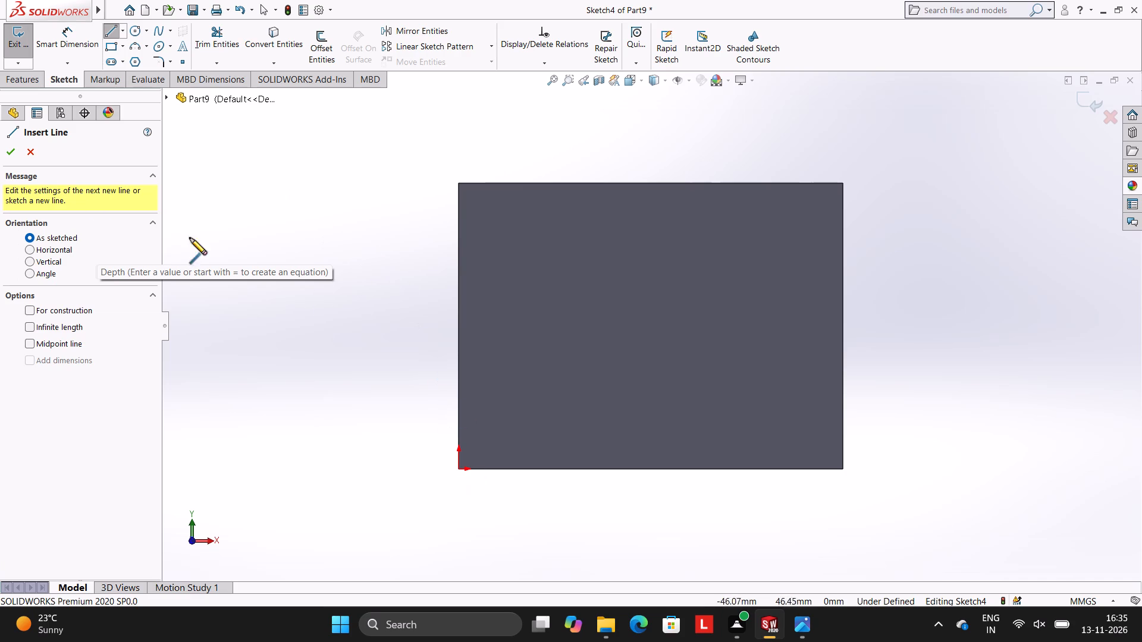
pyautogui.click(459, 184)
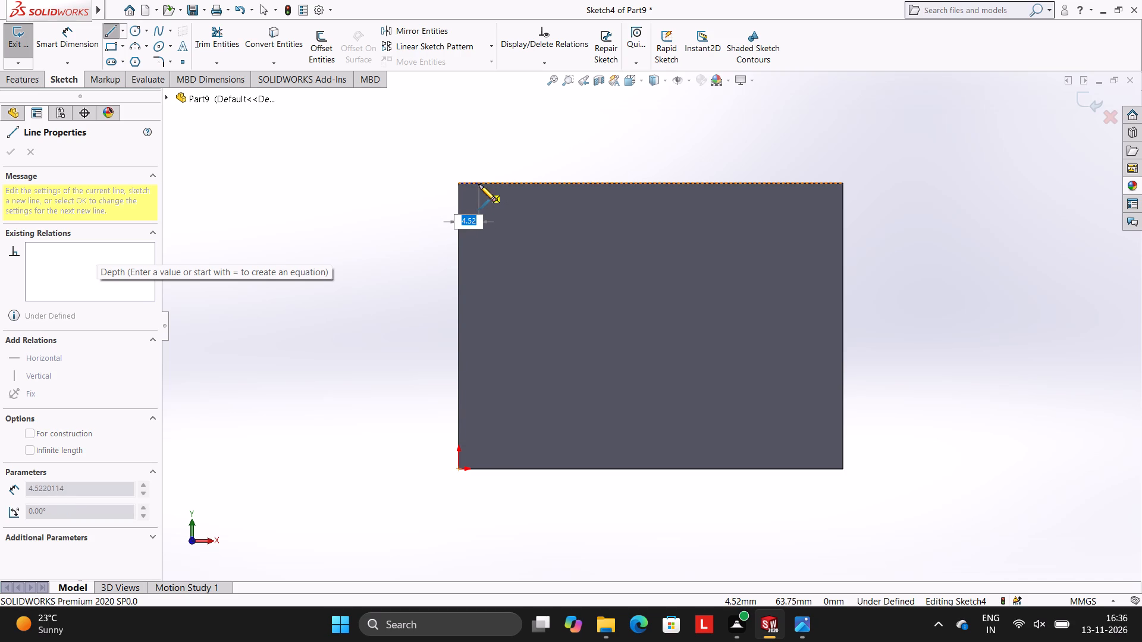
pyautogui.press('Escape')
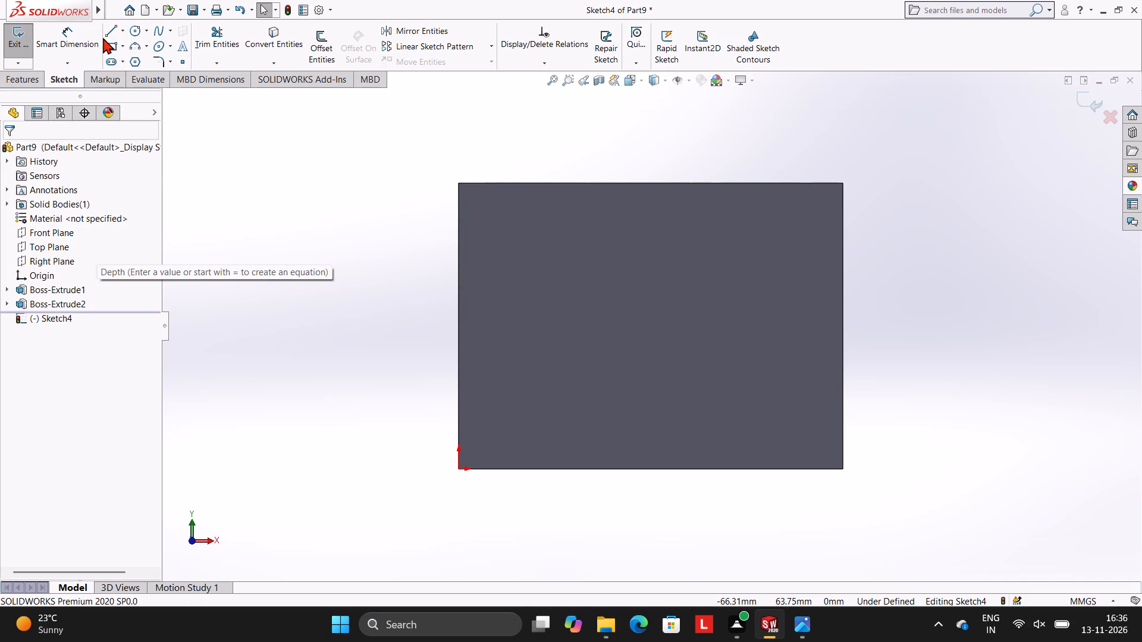
# Draw a 32 mm line along the face's upper edge from its upper-right corner, continuing with a 12 mm vertical line downward.
pyautogui.click(110, 24)
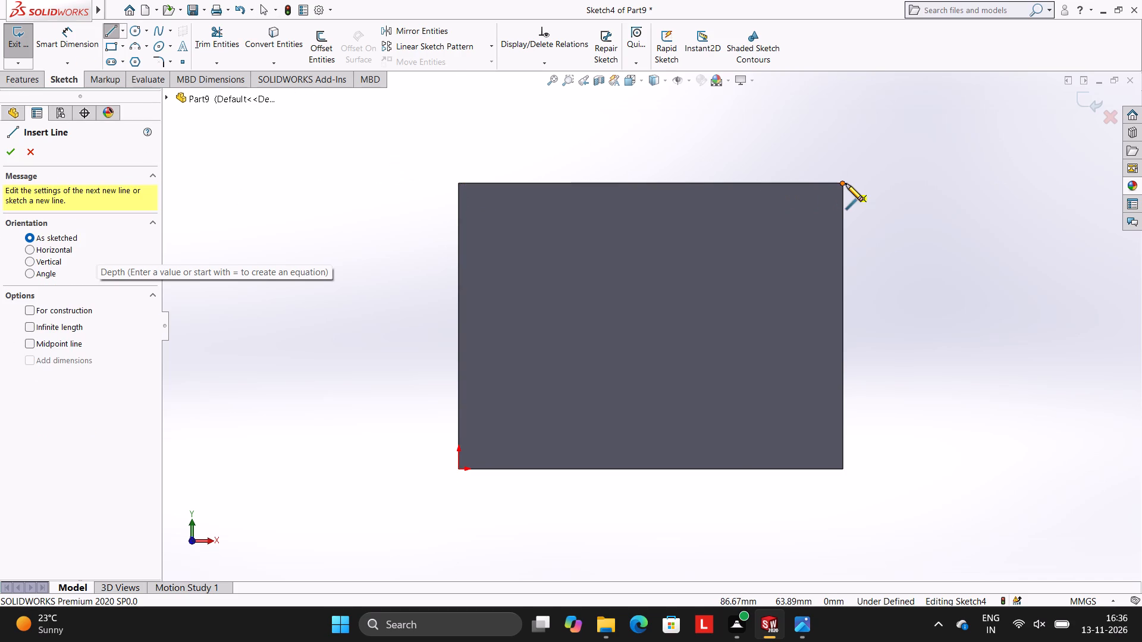
pyautogui.click(846, 184)
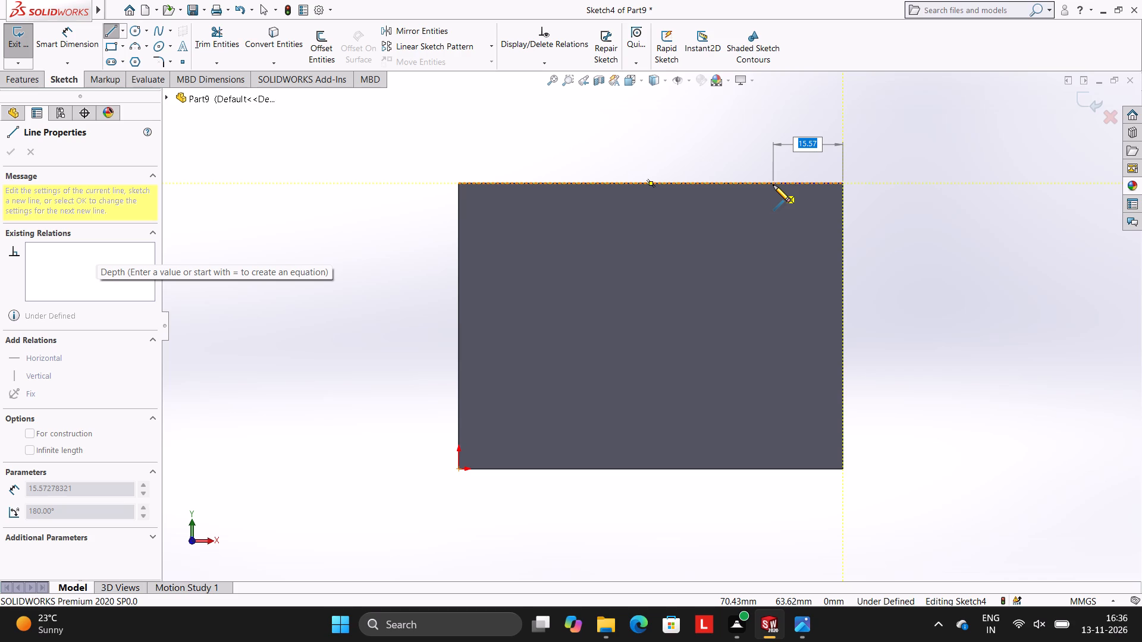
pyautogui.write('32')
pyautogui.press('Return')
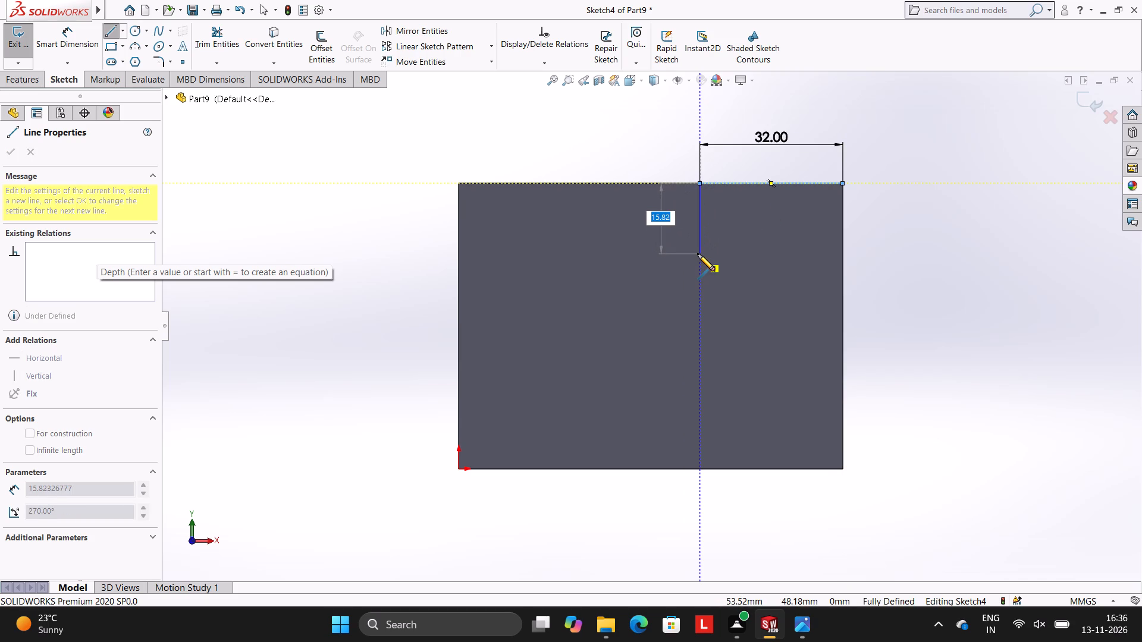
pyautogui.write('12')
pyautogui.press('Return')
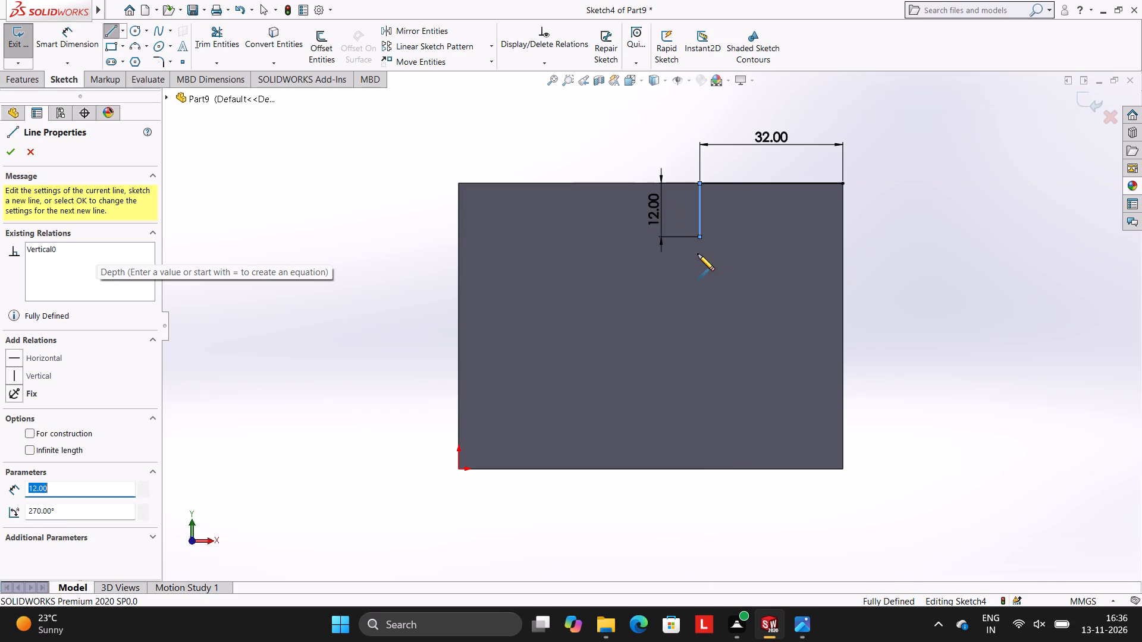
pyautogui.press('Escape')
pyautogui.press('Escape')
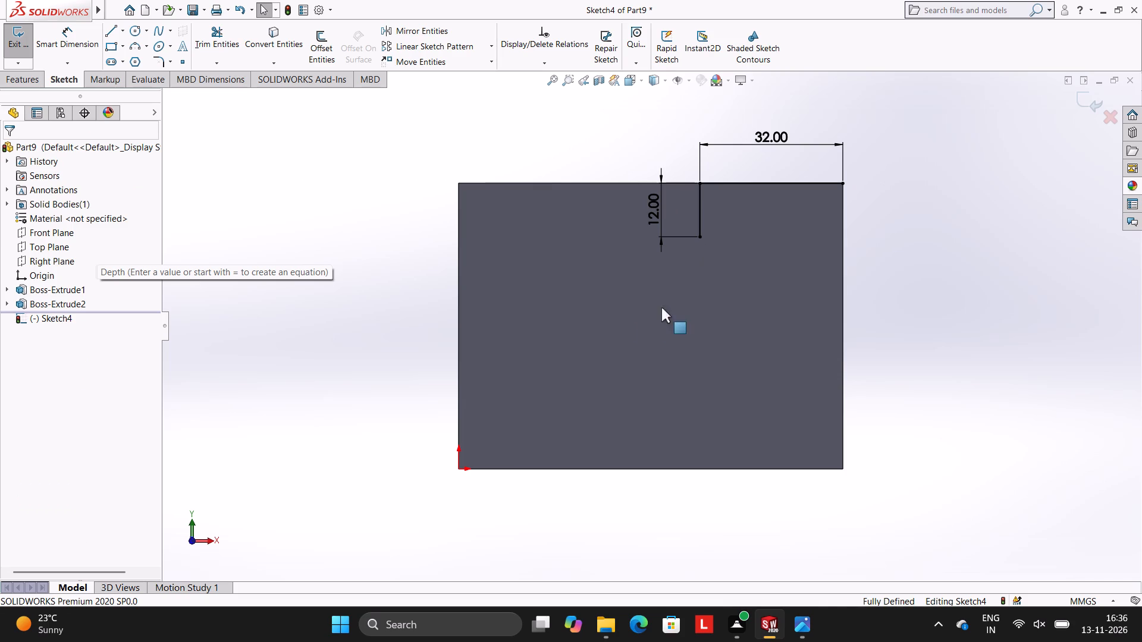
pyautogui.press('Escape')
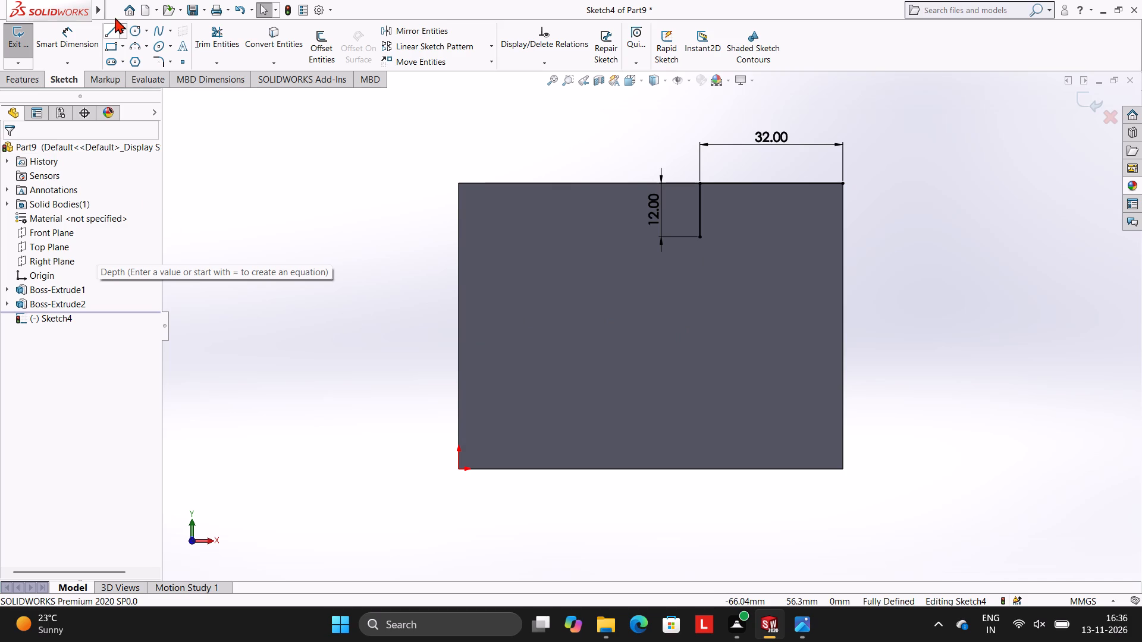
# Draw a vertical line along the face's full left edge, 64 mm from the upper corner down to the origin.
pyautogui.click(111, 25)
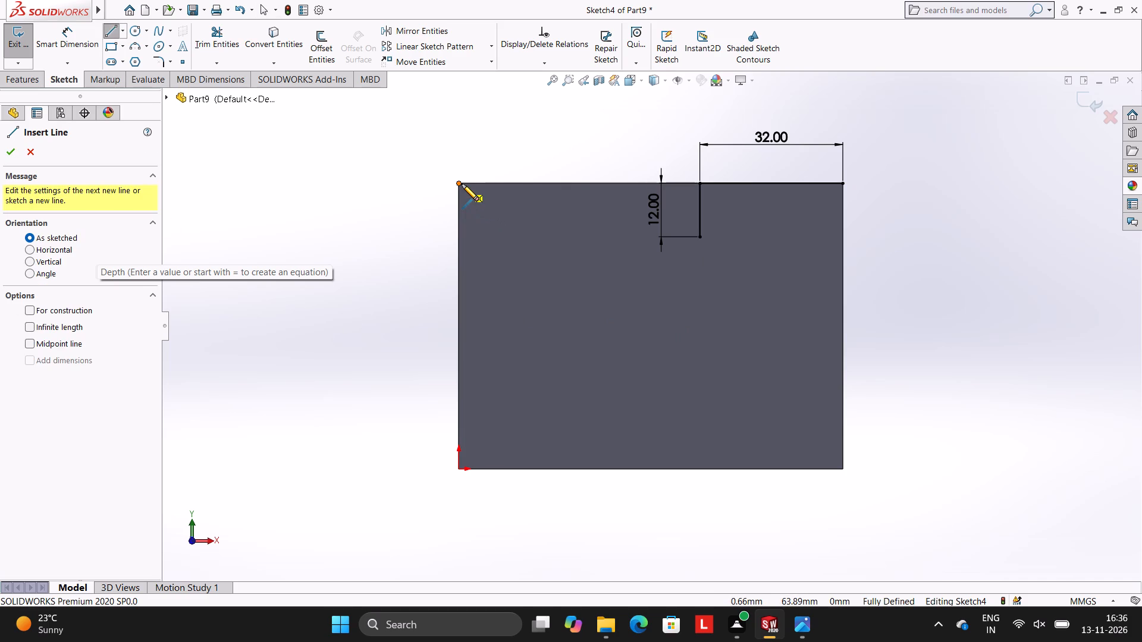
pyautogui.click(458, 184)
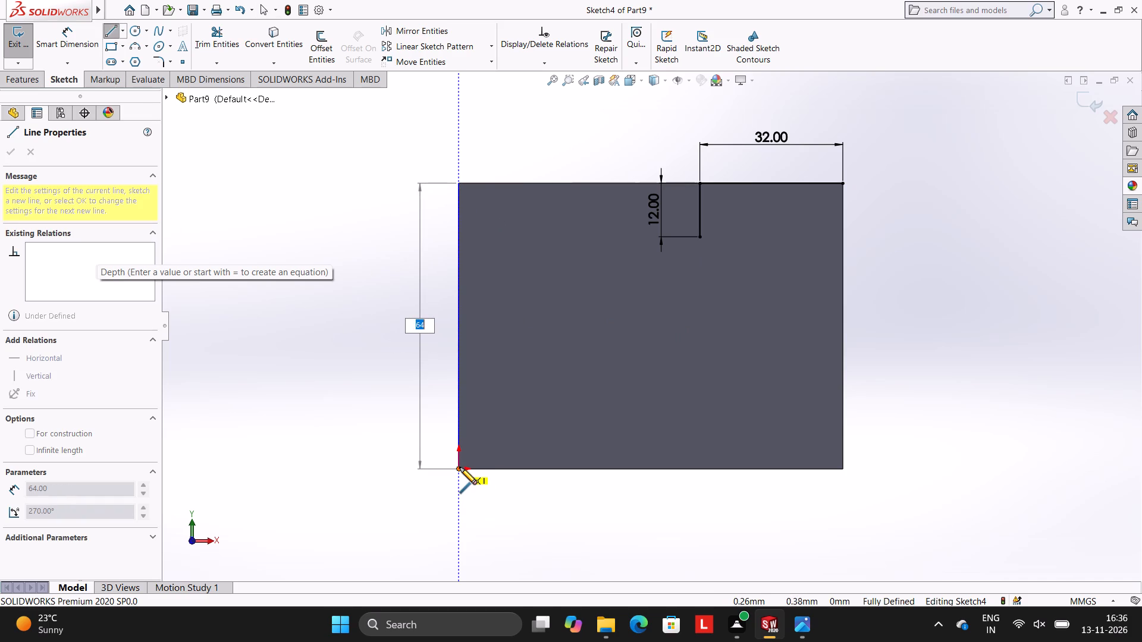
pyautogui.click(460, 467)
pyautogui.press('Escape')
pyautogui.press('Escape')
pyautogui.press('Escape')
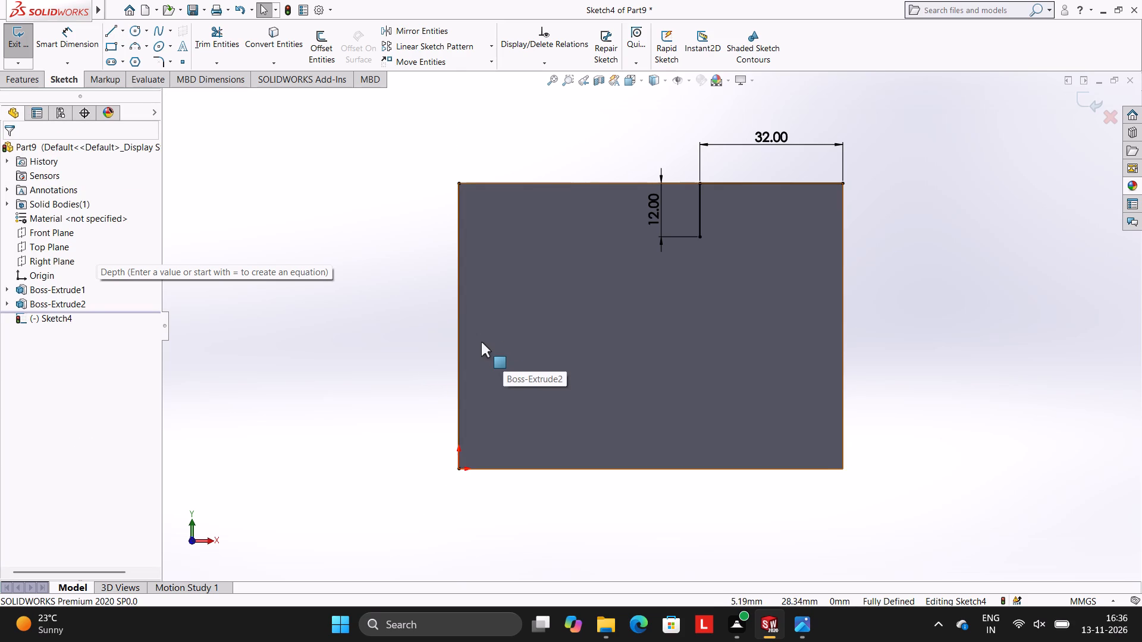
# Draw a slanted line from the lower end of the 12 mm line down toward the origin side, running past the face's lower edge.
pyautogui.click(109, 32)
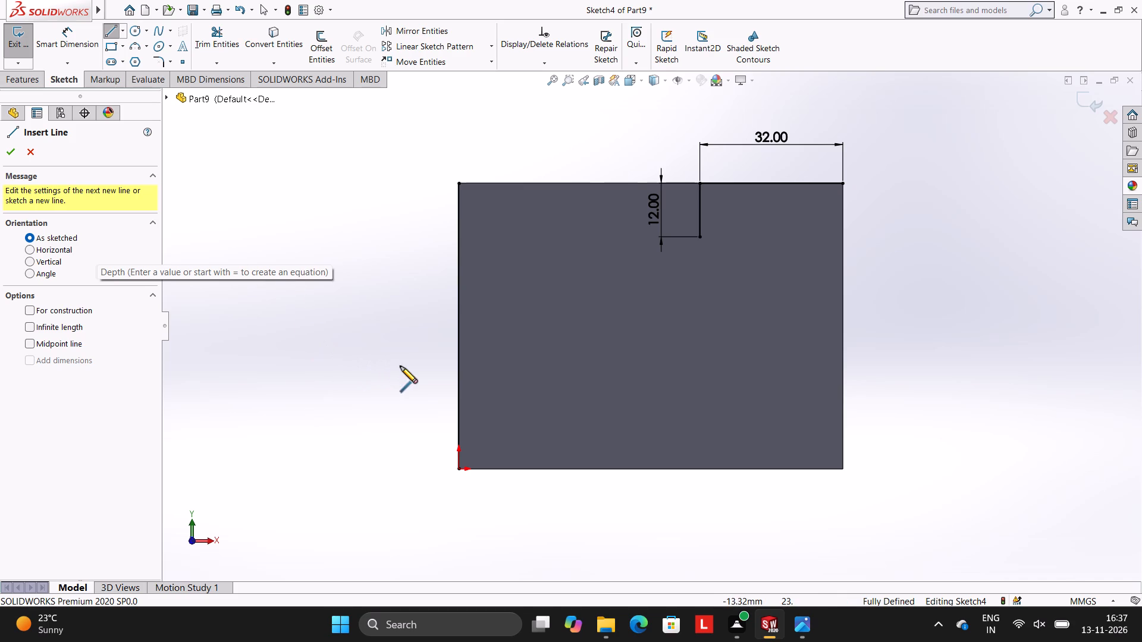
pyautogui.click(699, 236)
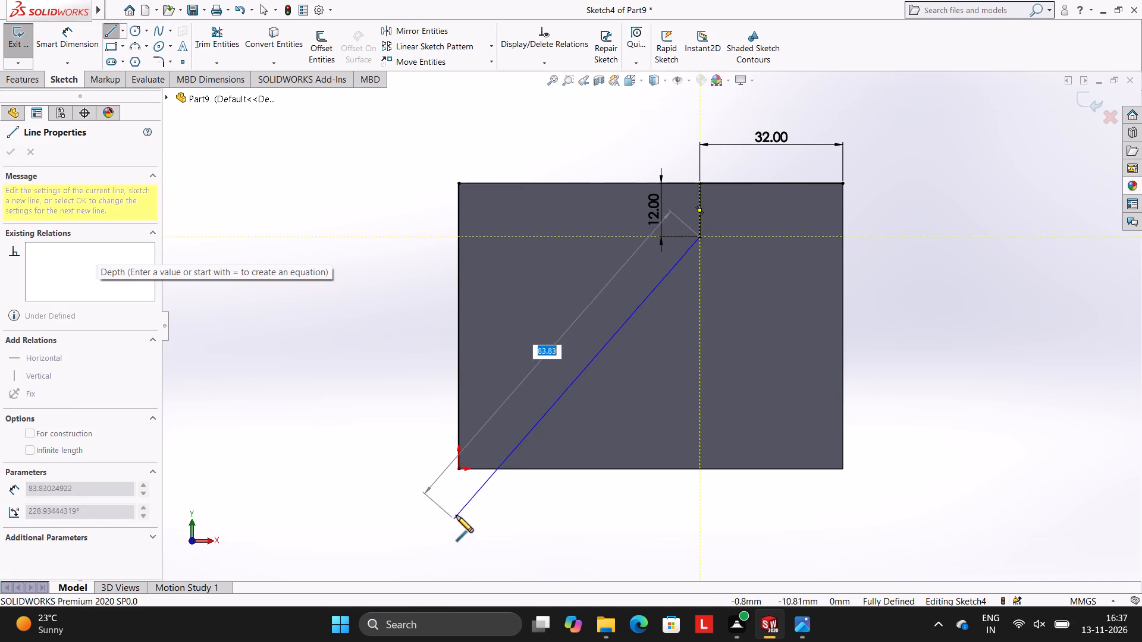
pyautogui.click(464, 521)
pyautogui.press('Escape')
pyautogui.press('Escape')
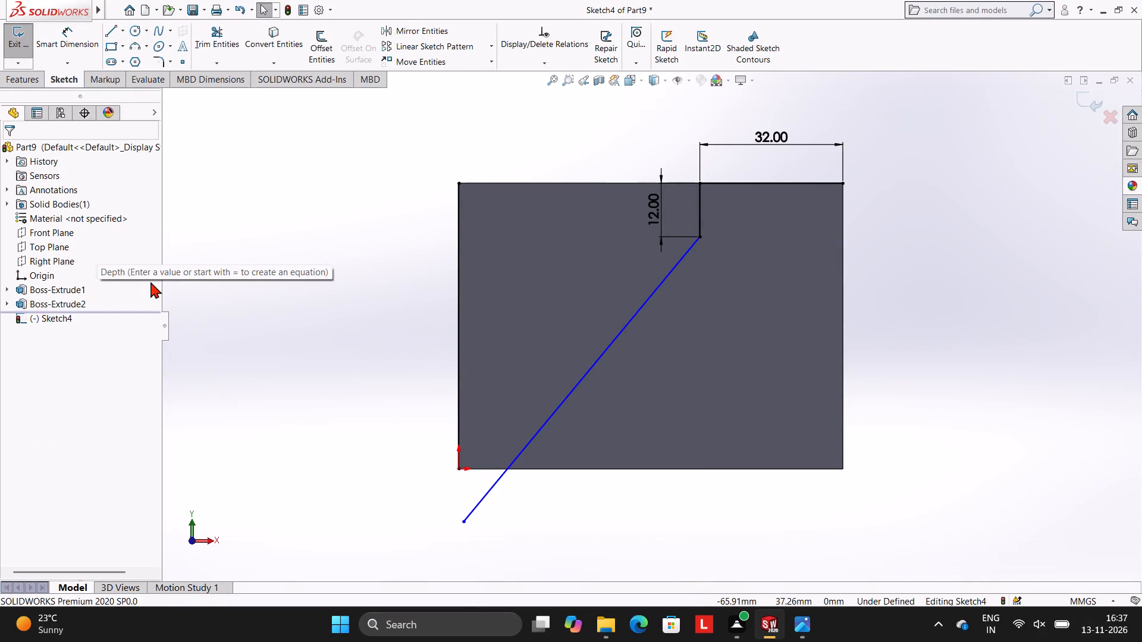
# Dimension the angle between the left vertical line and the slanted line as 40°.
pyautogui.click(92, 47)
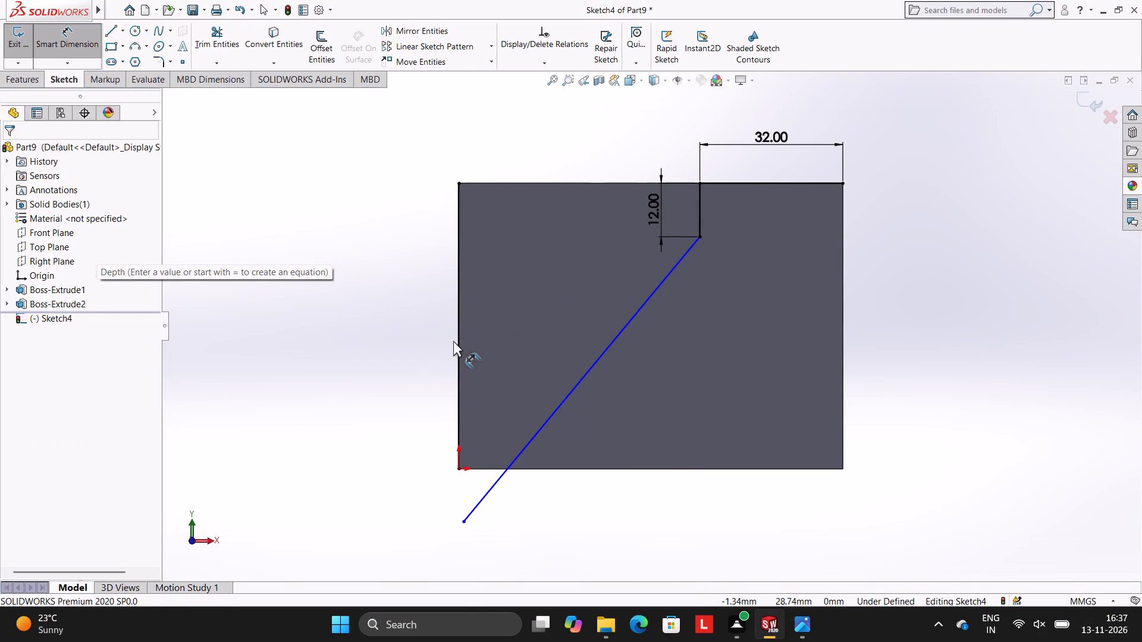
pyautogui.click(458, 340)
pyautogui.click(592, 366)
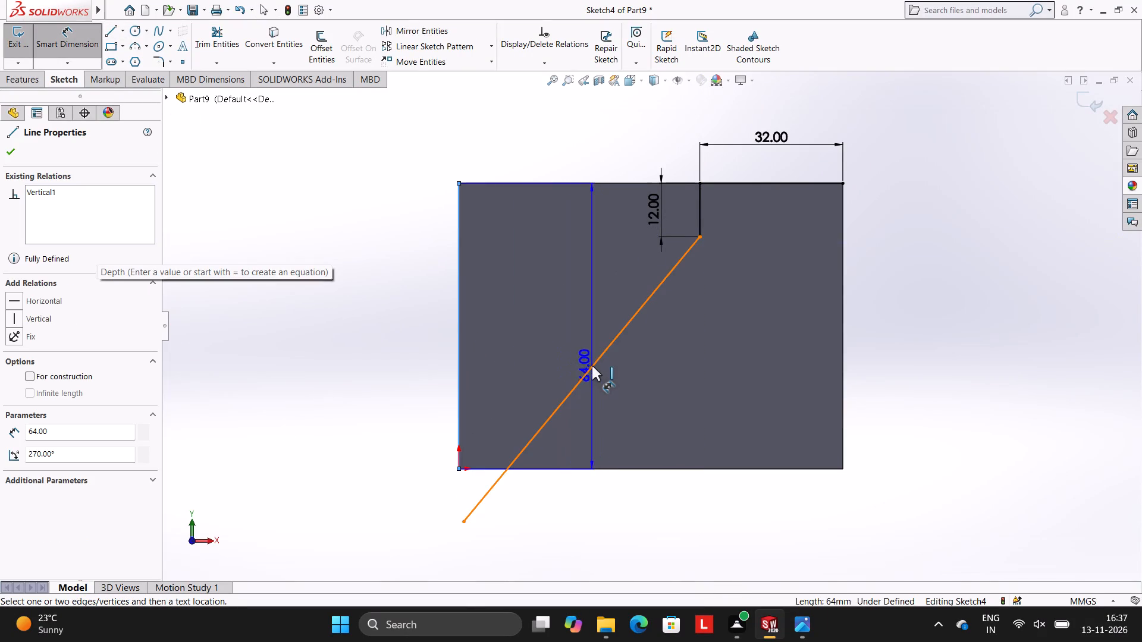
pyautogui.click(581, 295)
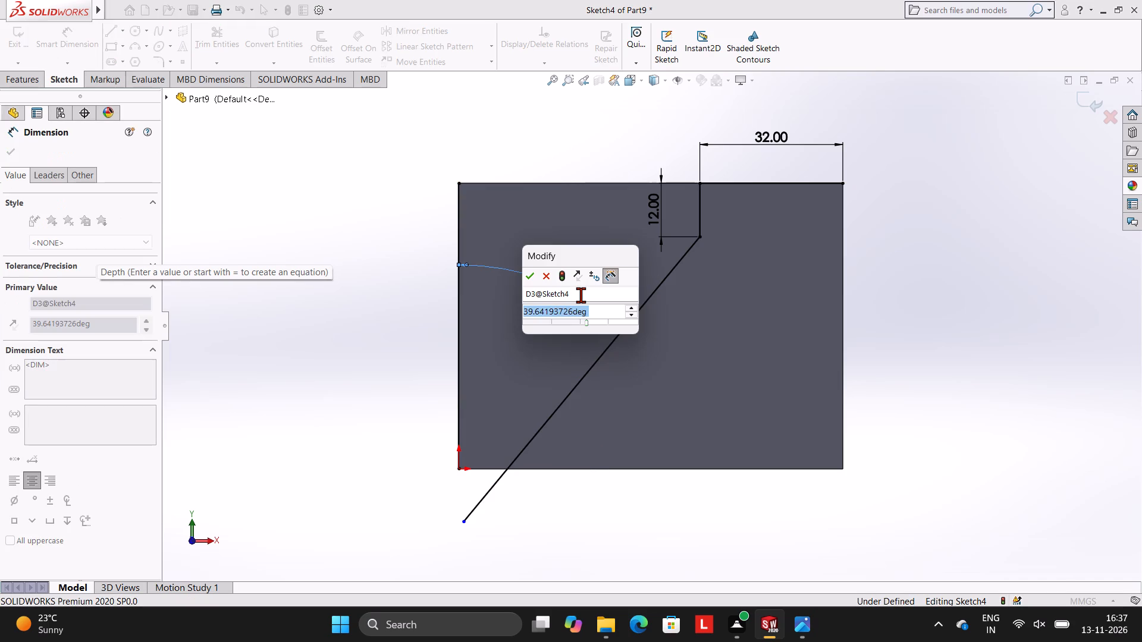
pyautogui.write('40')
pyautogui.press('Return')
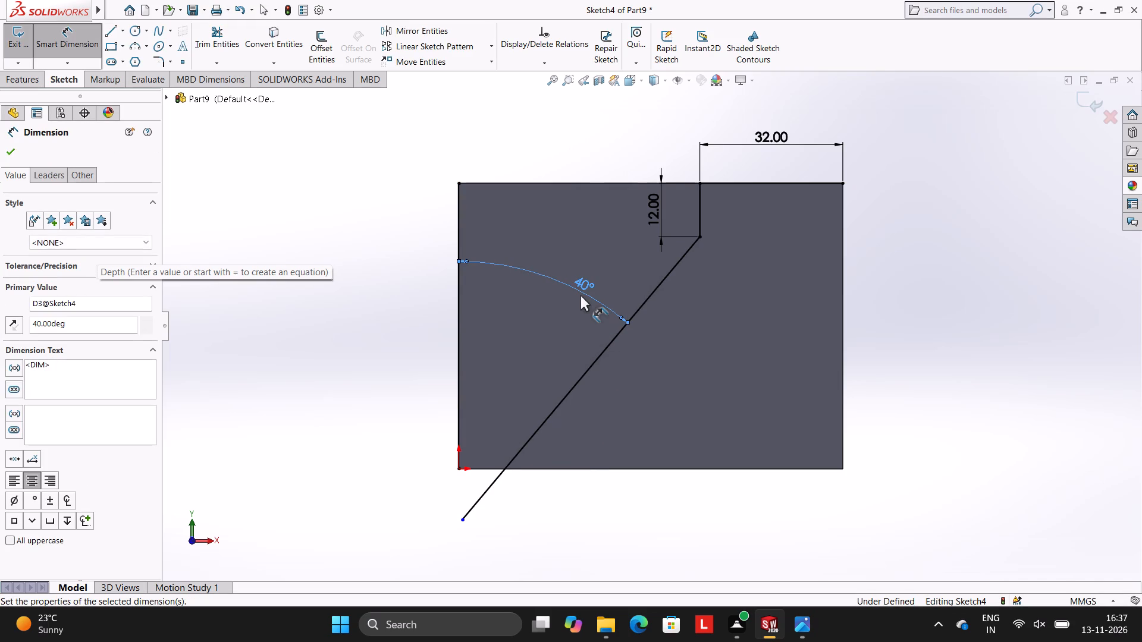
pyautogui.press('Escape')
pyautogui.press('Escape')
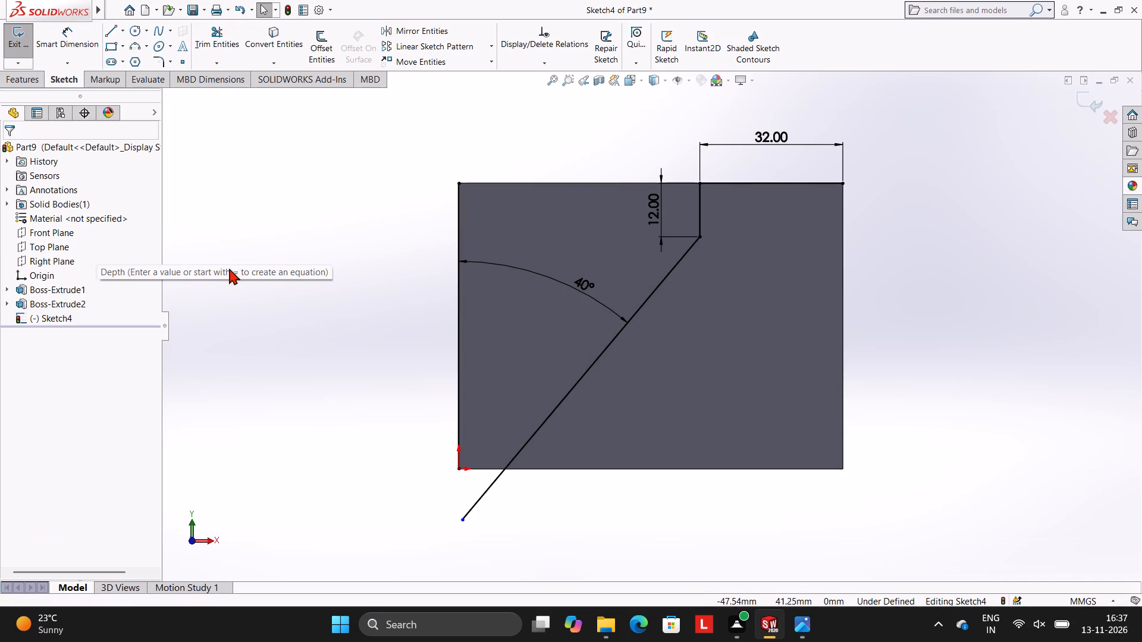
# Draw a horizontal line about 10 mm long on the face's lower edge, from the origin to the slanted line.
pyautogui.click(114, 33)
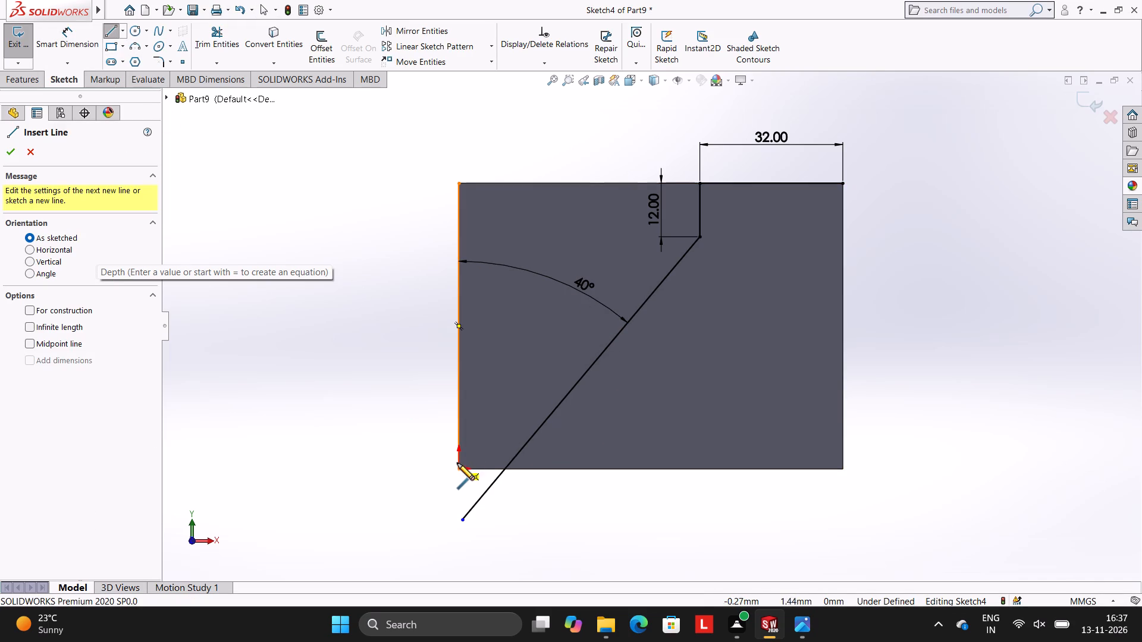
pyautogui.click(459, 468)
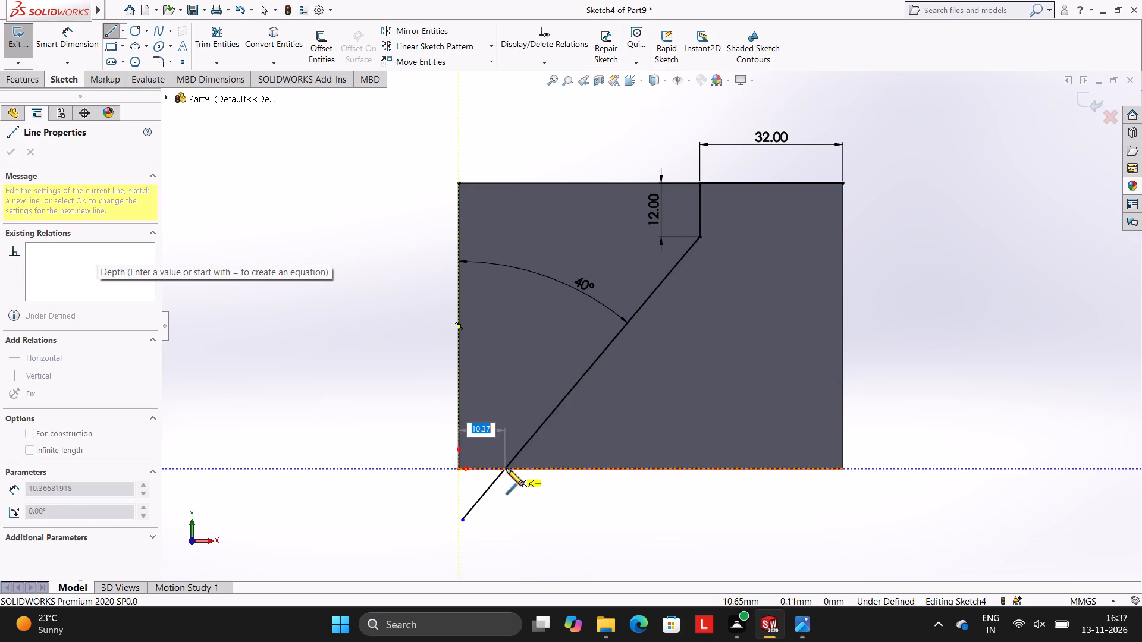
pyautogui.click(506, 468)
pyautogui.press('Escape')
pyautogui.press('Escape')
pyautogui.press('Escape')
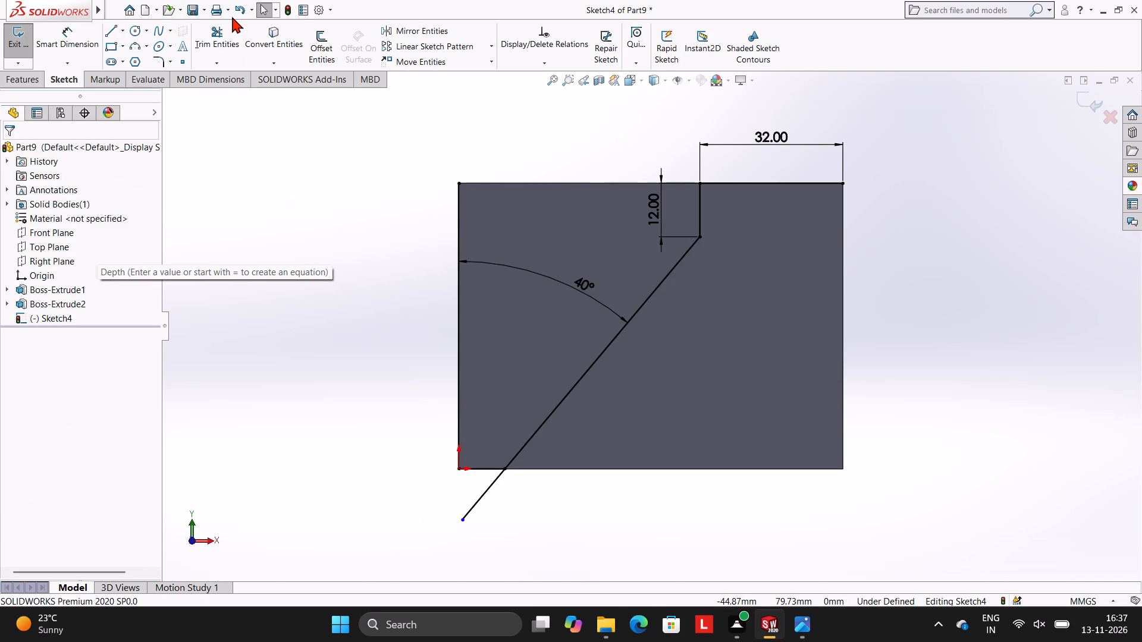
# Trim the part of the slanted line that extends below the face's lower edge.
pyautogui.click(223, 39)
pyautogui.click(477, 505)
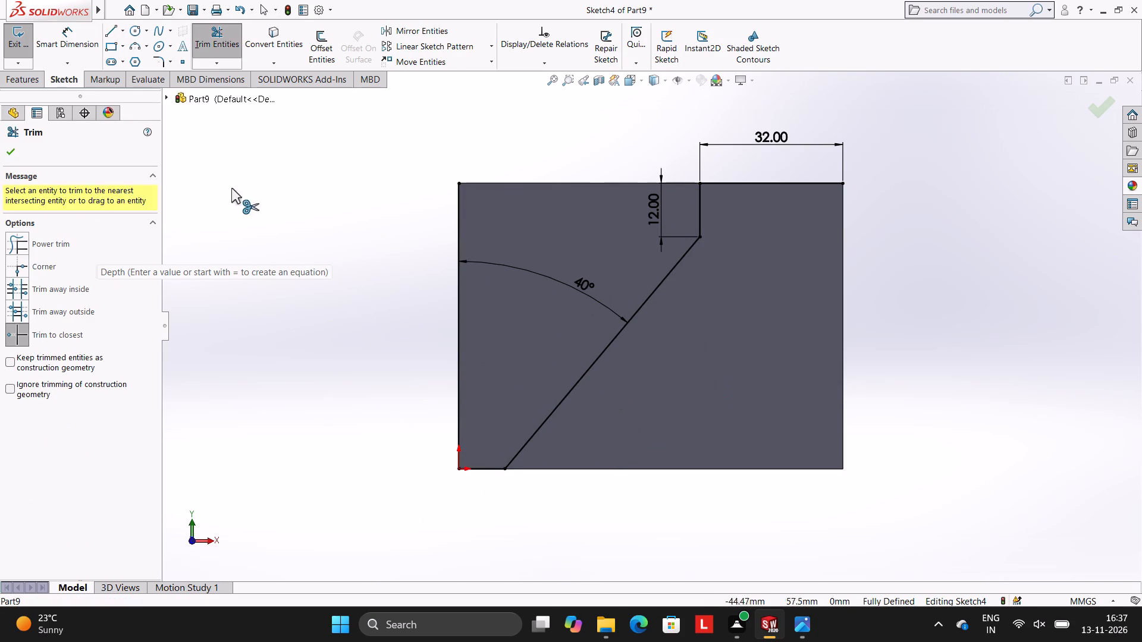
# Draw a 54 mm horizontal line on the face's upper edge, from the upper-left corner to the top of the 12 mm line.
pyautogui.click(110, 23)
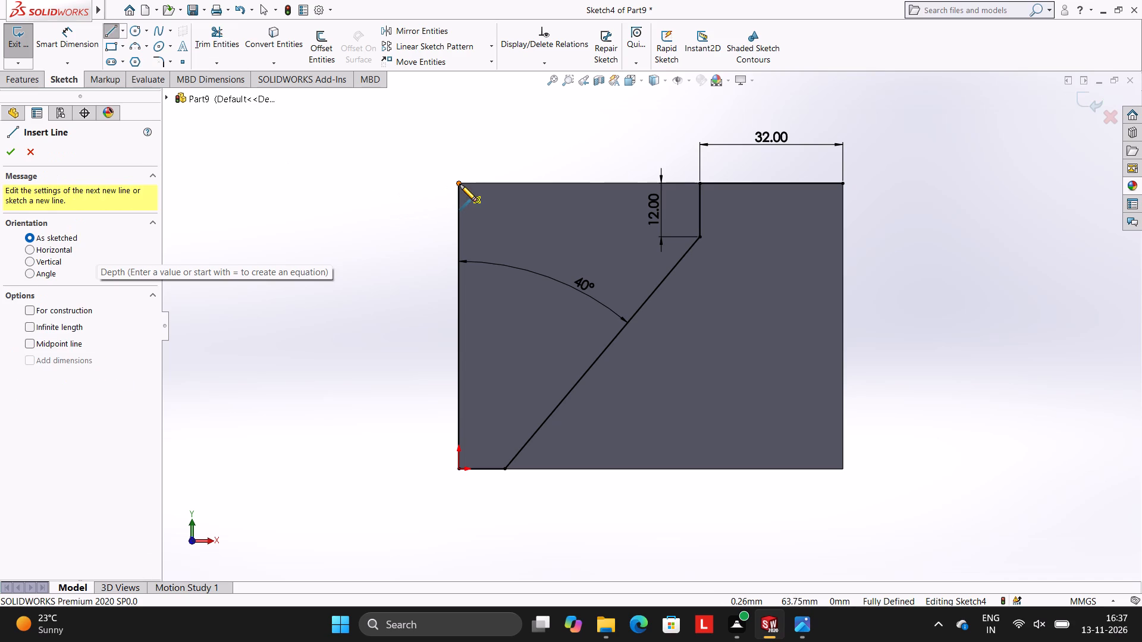
pyautogui.click(457, 183)
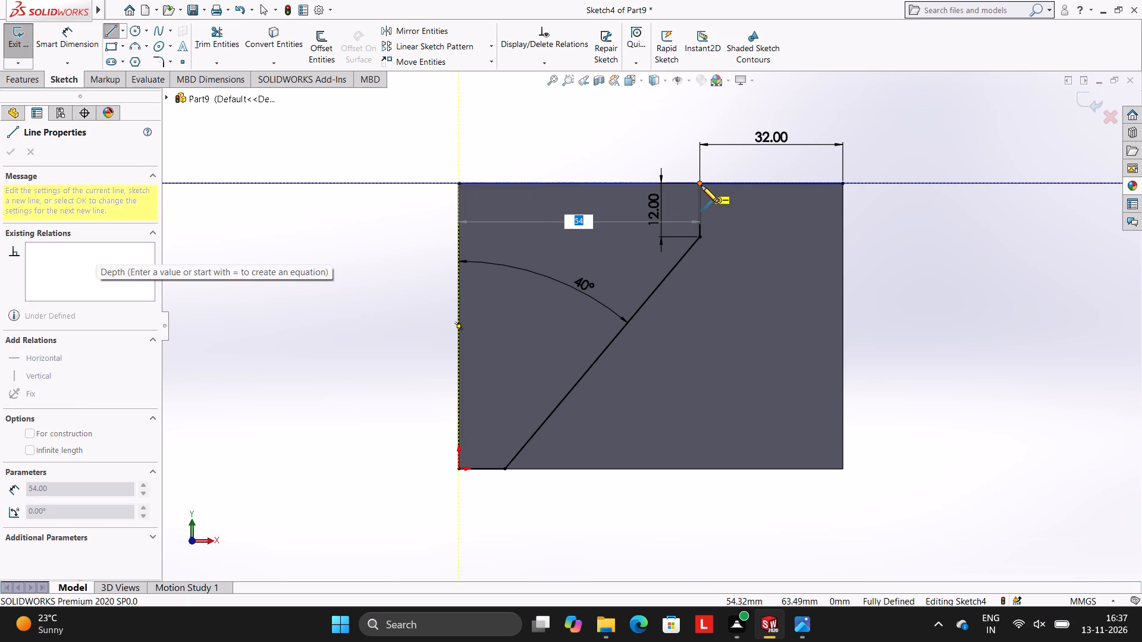
pyautogui.click(701, 185)
pyautogui.press('Escape')
pyautogui.press('Escape')
pyautogui.press('Escape')
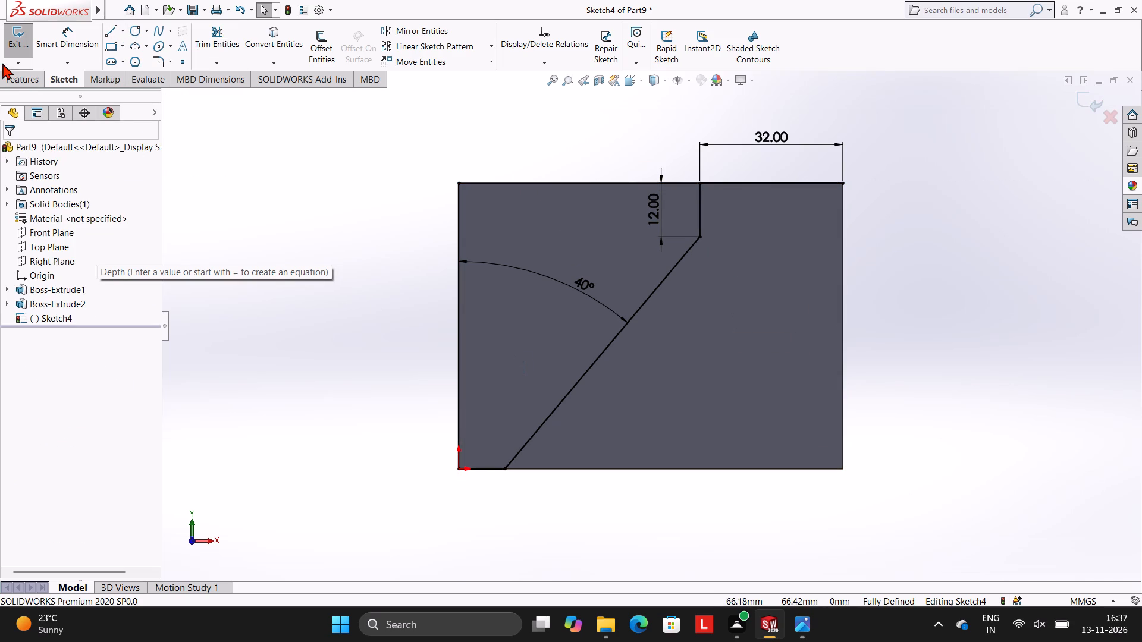
# Extrude the closed angled region of the sketch 19 mm outward from the block's large face, merged with the body.
pyautogui.click(29, 78)
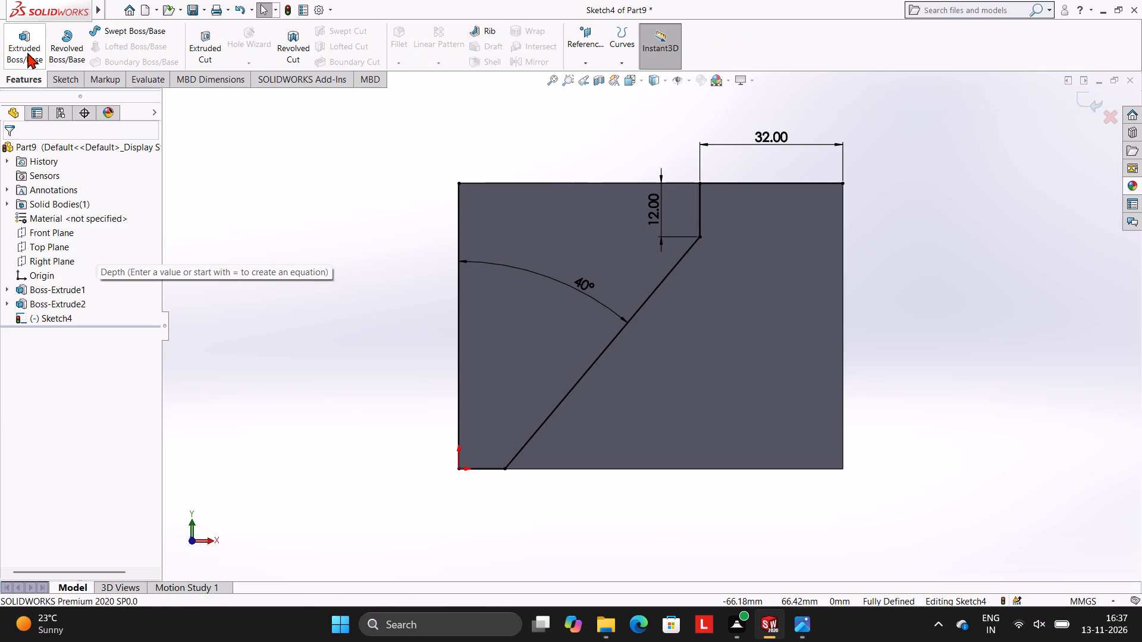
pyautogui.click(27, 52)
pyautogui.click(513, 304)
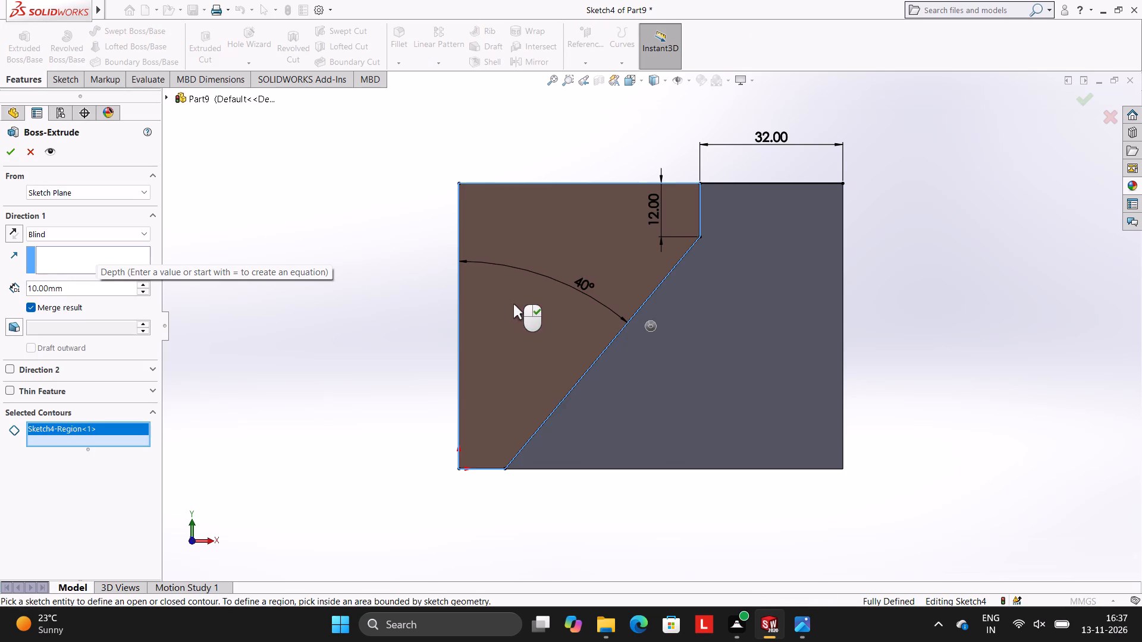
pyautogui.moveTo(616, 471); pyautogui.dragTo(650, 291, button='middle')
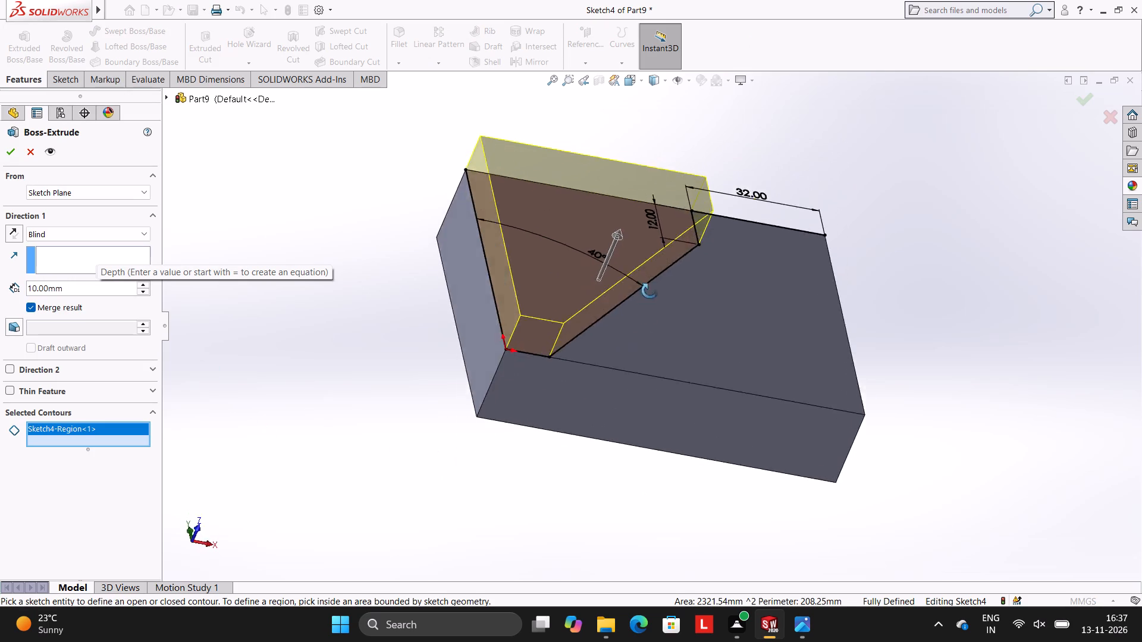
pyautogui.moveTo(650, 291); pyautogui.dragTo(616, 225, button='middle')
pyautogui.click(79, 289)
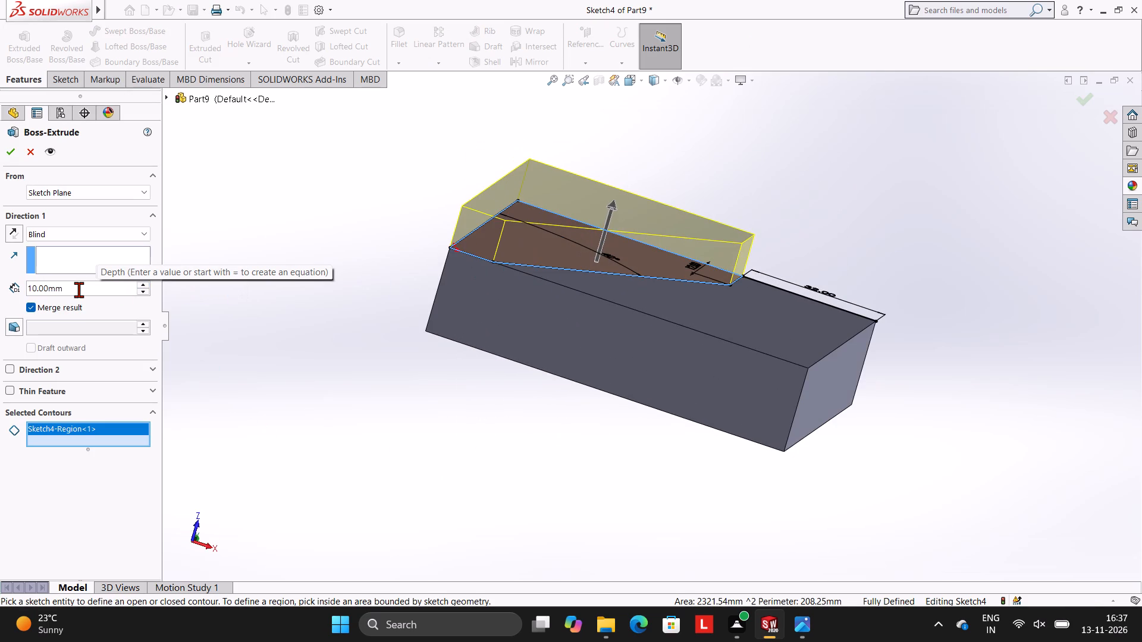
pyautogui.press('BackSpace')
pyautogui.press('BackSpace')
pyautogui.press('BackSpace')
pyautogui.press('BackSpace')
pyautogui.press('BackSpace')
pyautogui.press('BackSpace')
pyautogui.press('BackSpace')
pyautogui.press('BackSpace')
pyautogui.press('BackSpace')
pyautogui.press('BackSpace')
pyautogui.press('BackSpace')
pyautogui.press('BackSpace')
pyautogui.press('BackSpace')
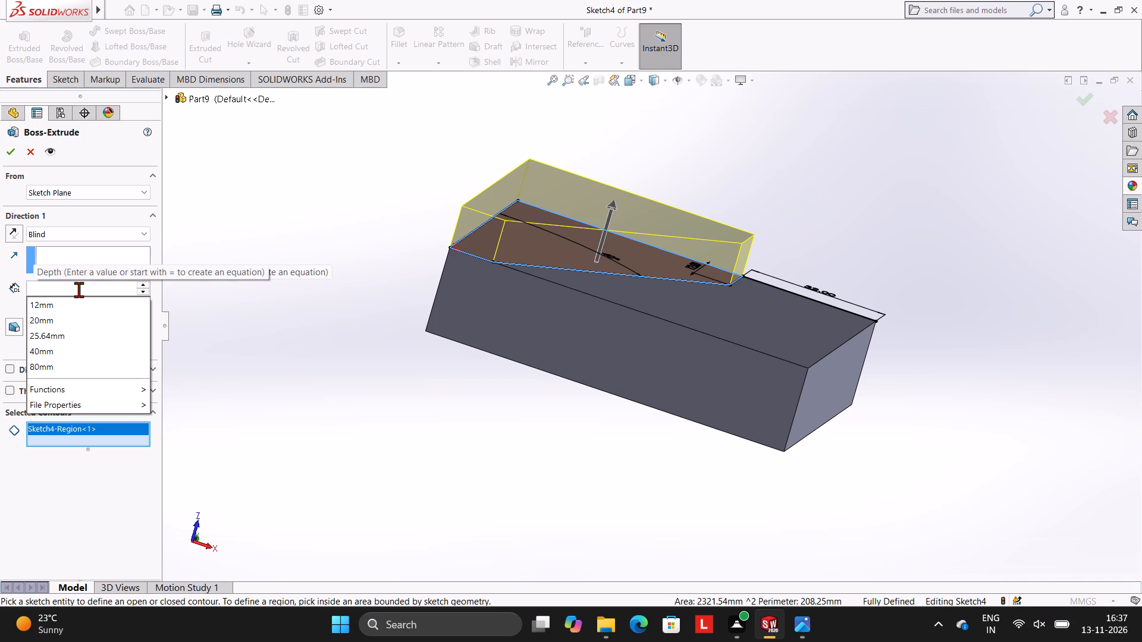
pyautogui.write('19')
pyautogui.press('Return')
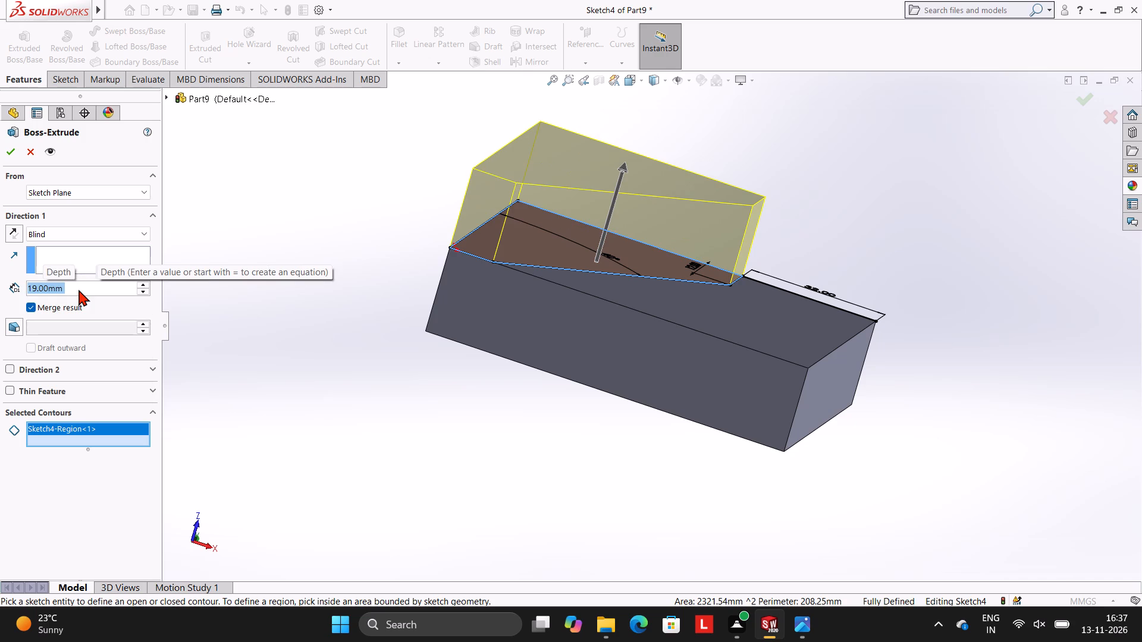
pyautogui.click(11, 148)
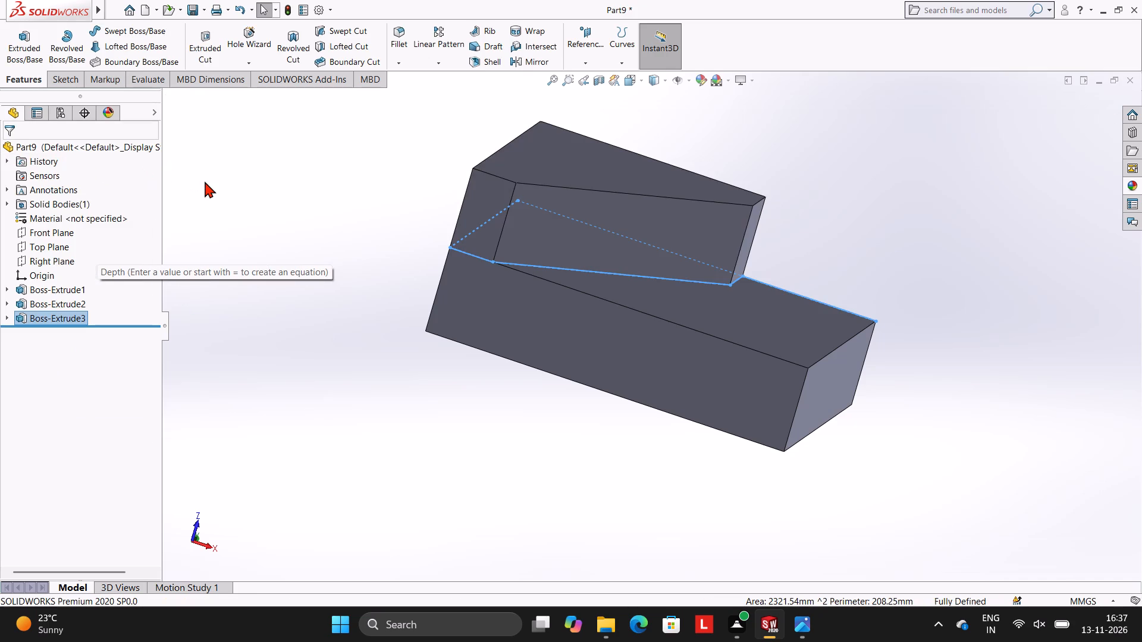
pyautogui.click(297, 197)
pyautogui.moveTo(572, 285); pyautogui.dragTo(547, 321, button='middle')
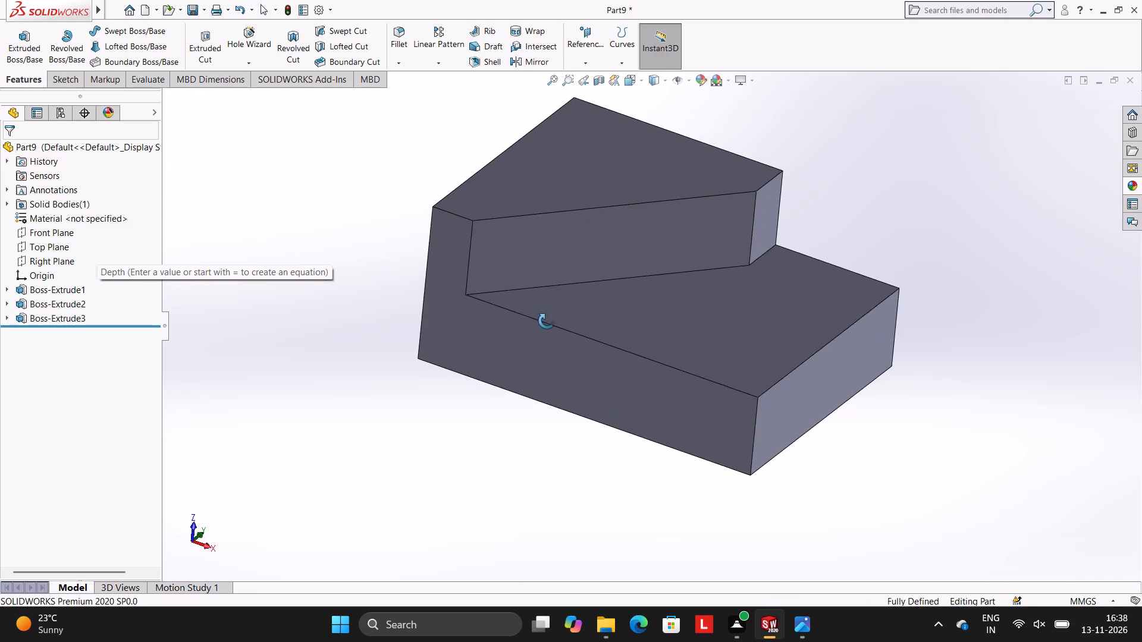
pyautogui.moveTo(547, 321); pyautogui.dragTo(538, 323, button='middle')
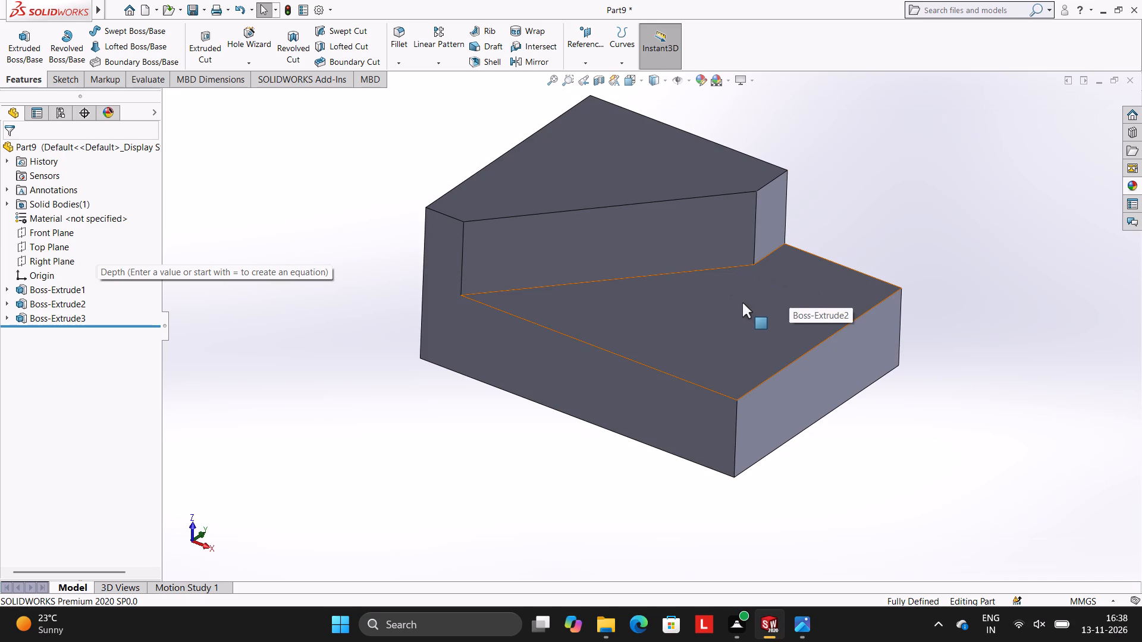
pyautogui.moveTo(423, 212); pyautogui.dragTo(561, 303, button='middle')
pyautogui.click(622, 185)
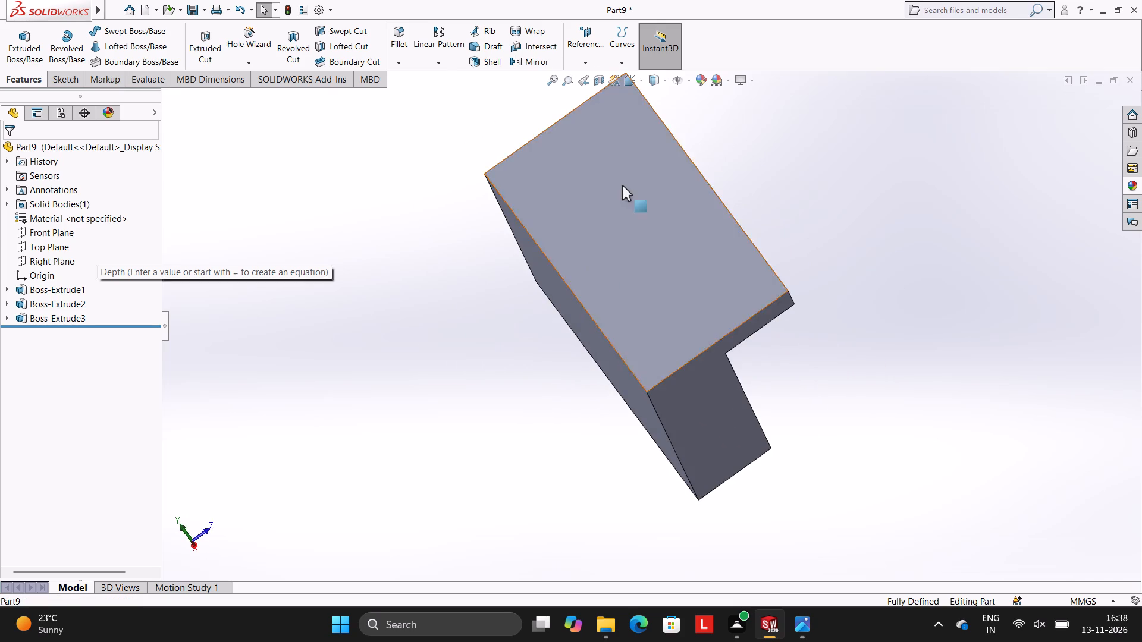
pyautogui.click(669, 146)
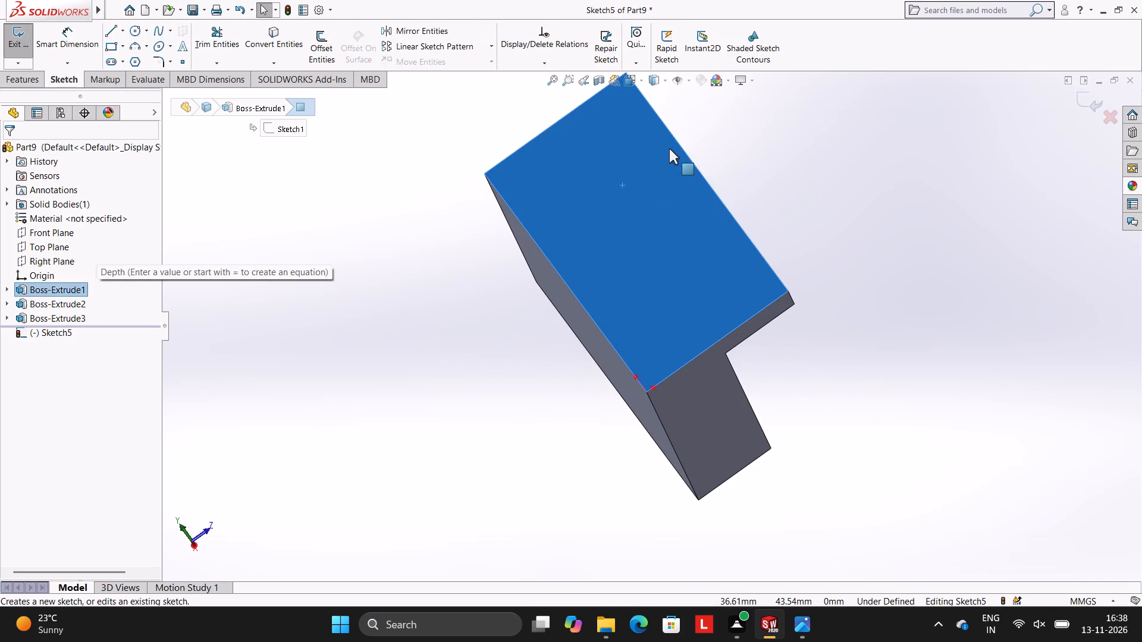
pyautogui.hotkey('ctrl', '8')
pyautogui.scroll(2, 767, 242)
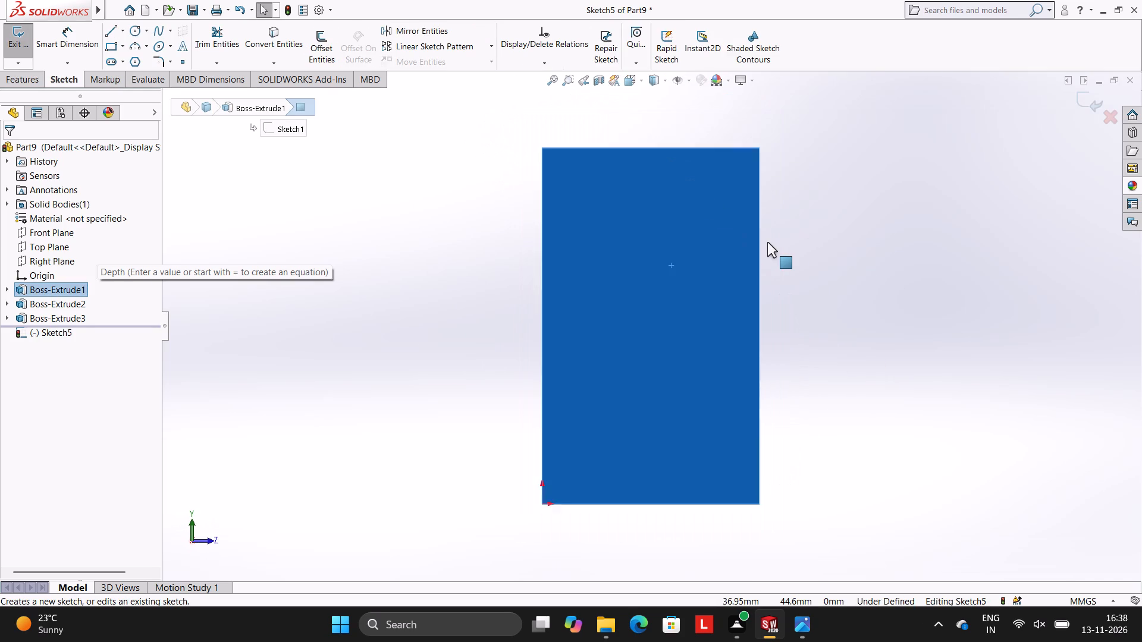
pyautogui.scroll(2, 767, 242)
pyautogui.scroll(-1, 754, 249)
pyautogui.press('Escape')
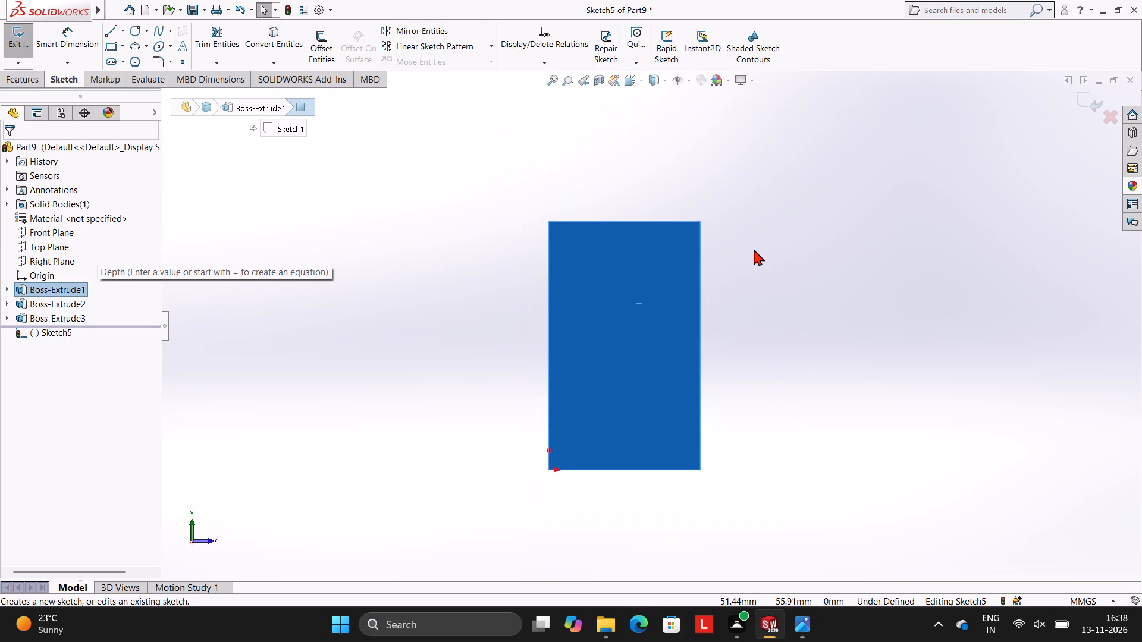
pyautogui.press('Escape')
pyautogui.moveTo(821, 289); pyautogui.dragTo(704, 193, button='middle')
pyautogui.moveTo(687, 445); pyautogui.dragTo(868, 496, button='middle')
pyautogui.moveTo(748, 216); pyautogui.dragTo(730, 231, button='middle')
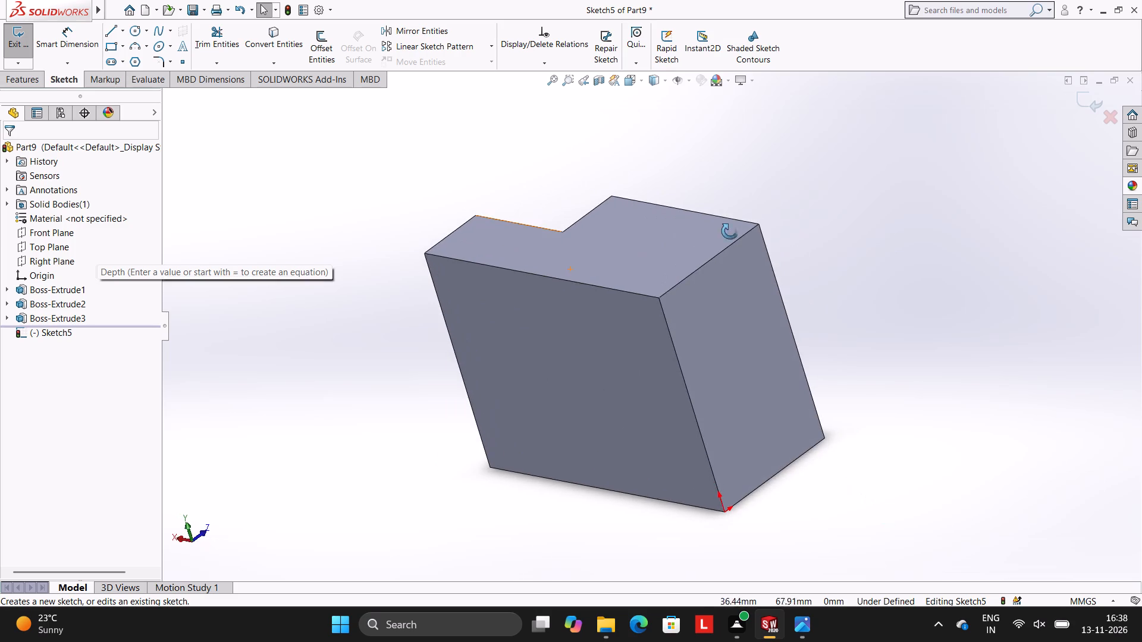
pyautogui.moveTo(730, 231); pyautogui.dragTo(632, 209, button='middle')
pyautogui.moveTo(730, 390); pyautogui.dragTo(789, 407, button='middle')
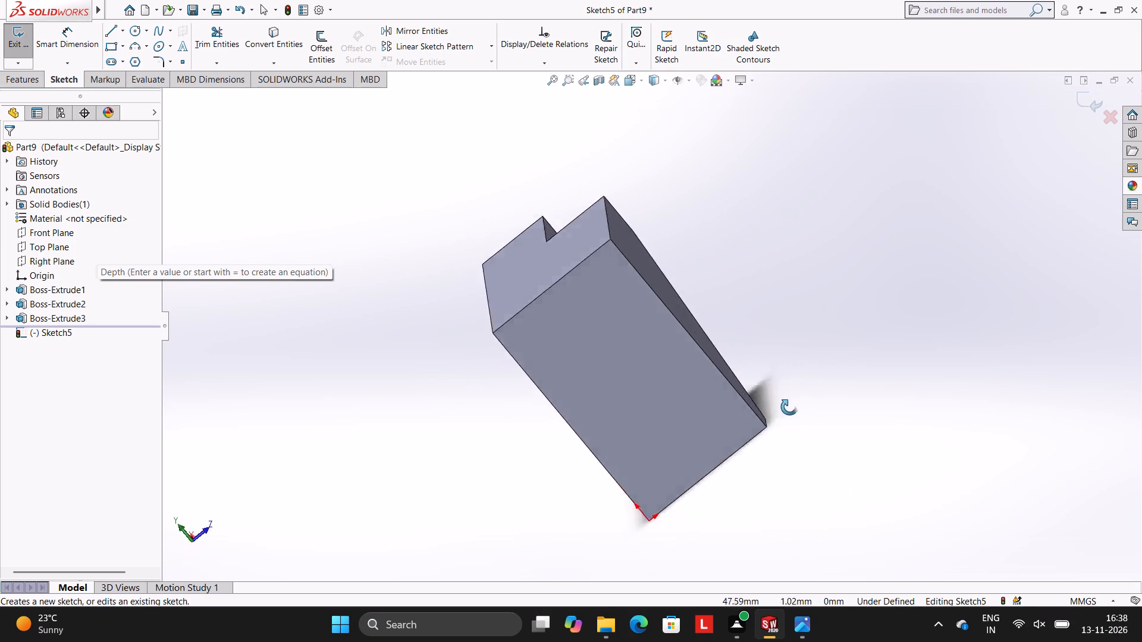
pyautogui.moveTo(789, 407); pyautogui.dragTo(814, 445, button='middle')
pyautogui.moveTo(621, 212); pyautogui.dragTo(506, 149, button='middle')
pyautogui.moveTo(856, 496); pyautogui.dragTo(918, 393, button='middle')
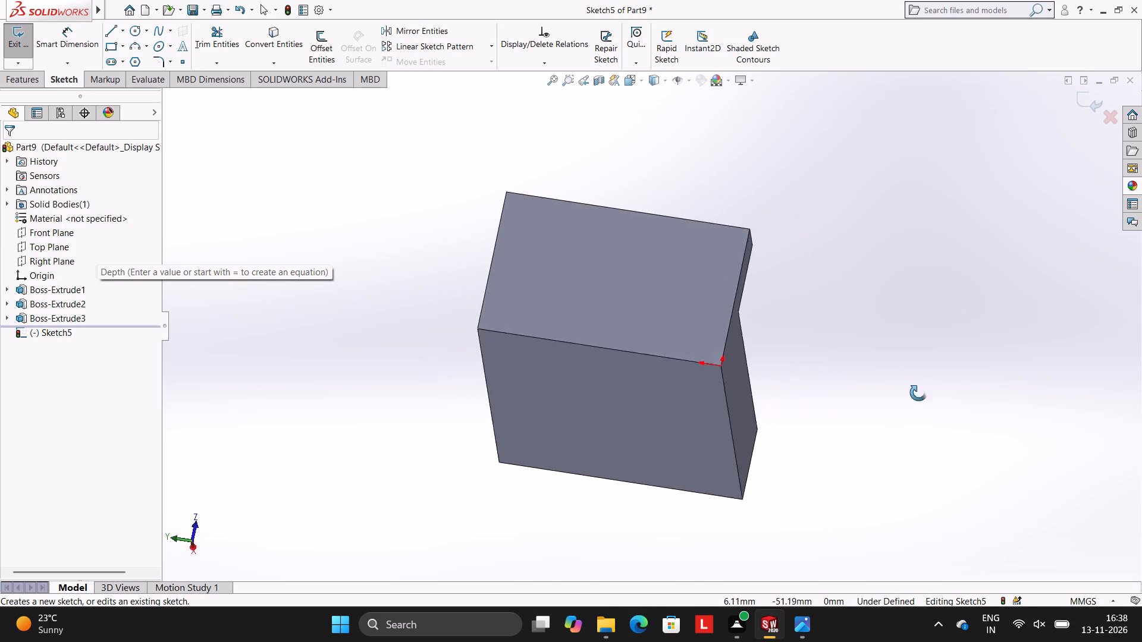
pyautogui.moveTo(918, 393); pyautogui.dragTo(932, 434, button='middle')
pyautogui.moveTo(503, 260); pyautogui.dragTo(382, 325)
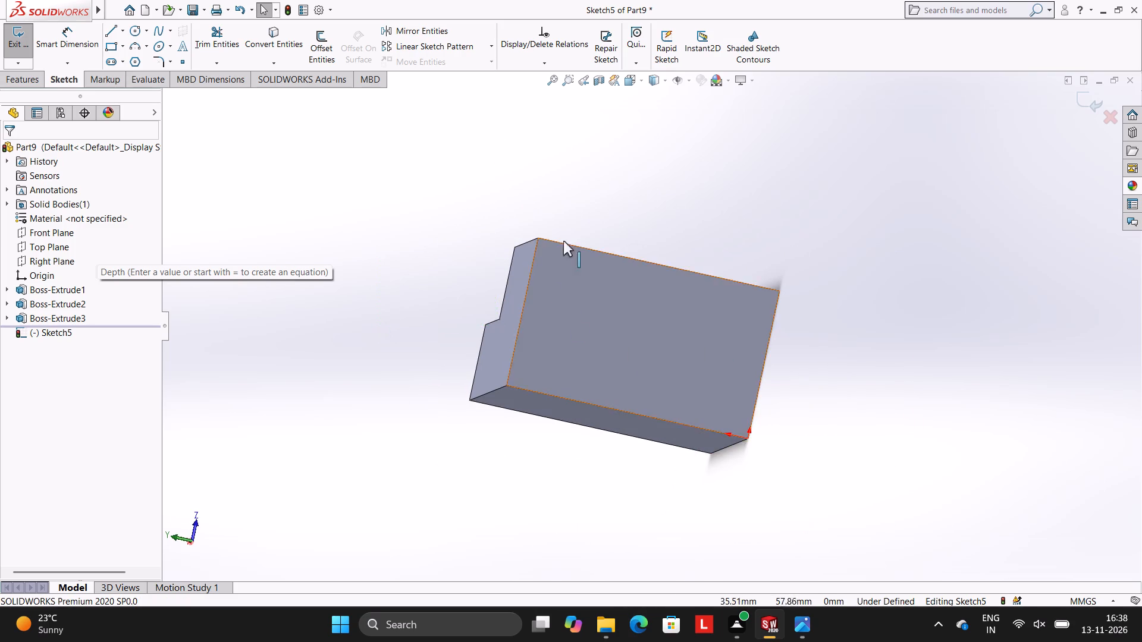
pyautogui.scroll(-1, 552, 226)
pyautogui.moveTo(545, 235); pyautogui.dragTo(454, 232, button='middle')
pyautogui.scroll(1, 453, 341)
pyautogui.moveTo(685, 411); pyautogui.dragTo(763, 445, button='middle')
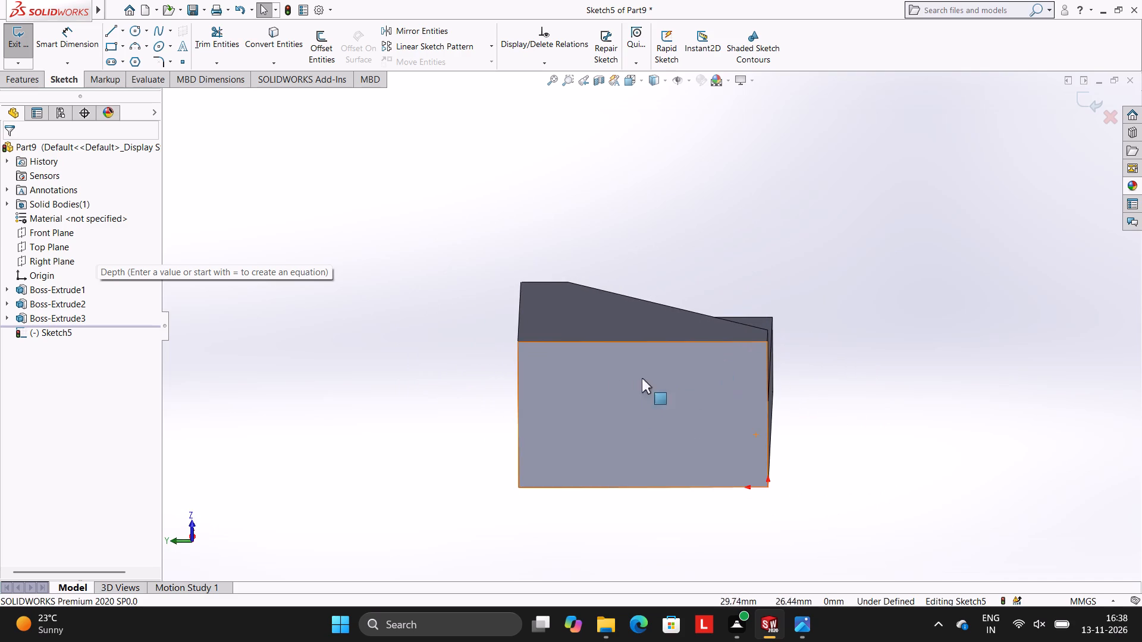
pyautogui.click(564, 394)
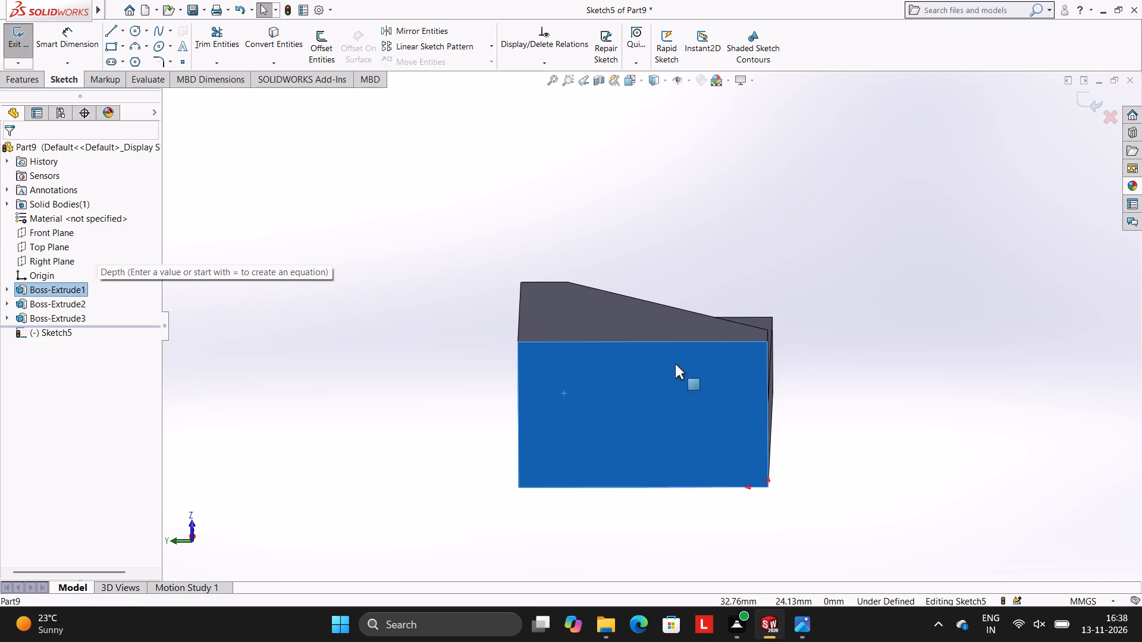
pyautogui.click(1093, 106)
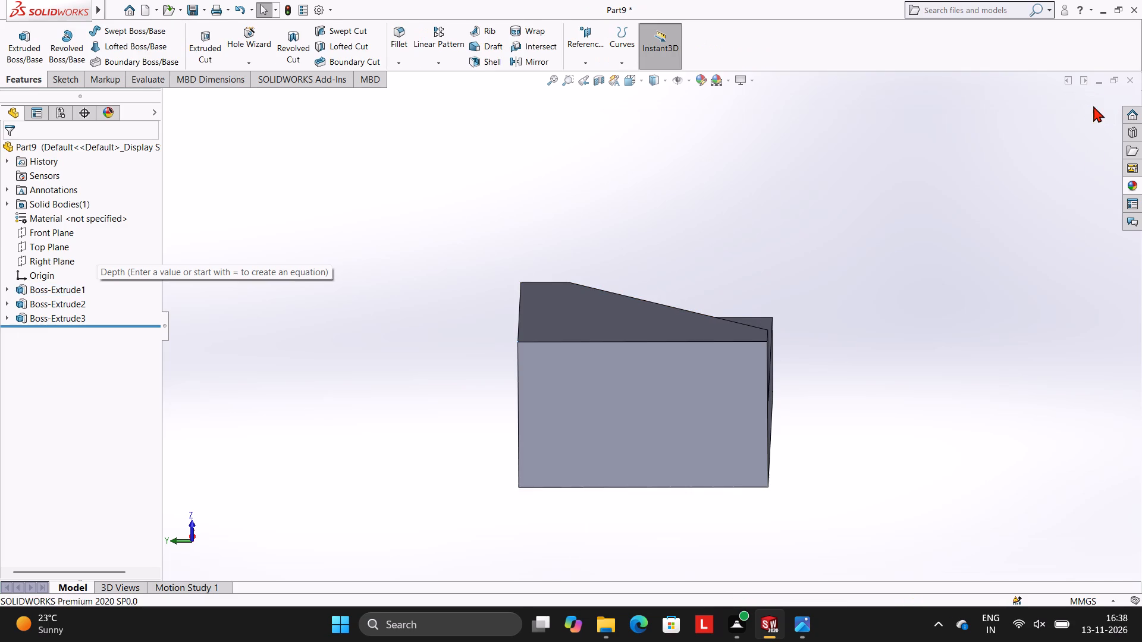
# Start a sketch on the flat side face at the origin and draw a 24 mm line down from the upper corner along the edge opposite the origin.
pyautogui.click(599, 416)
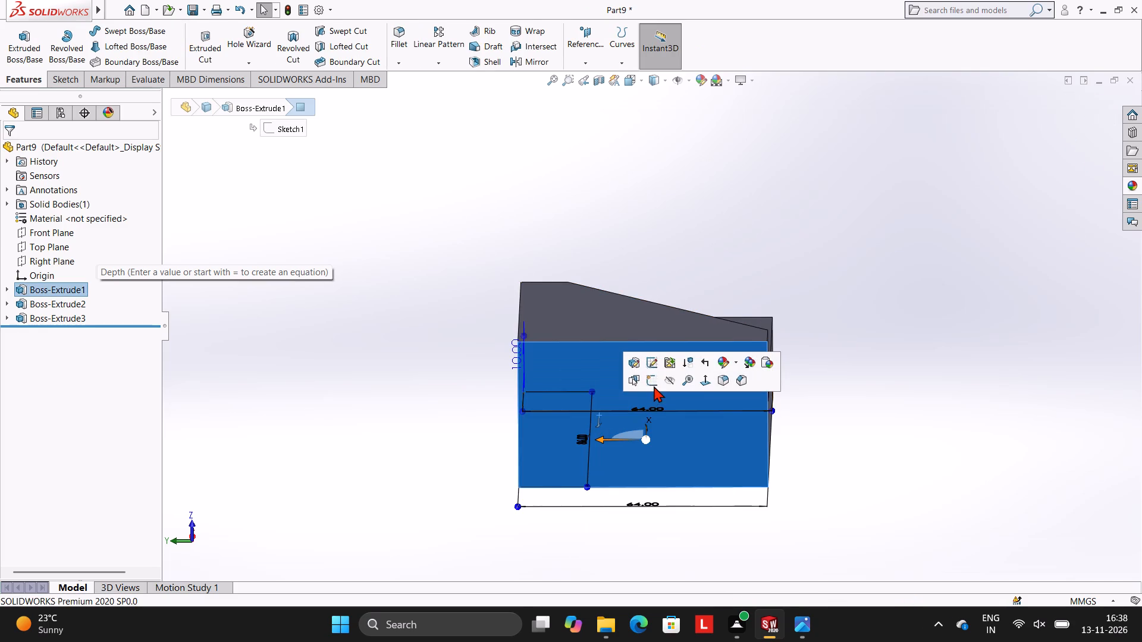
pyautogui.click(651, 376)
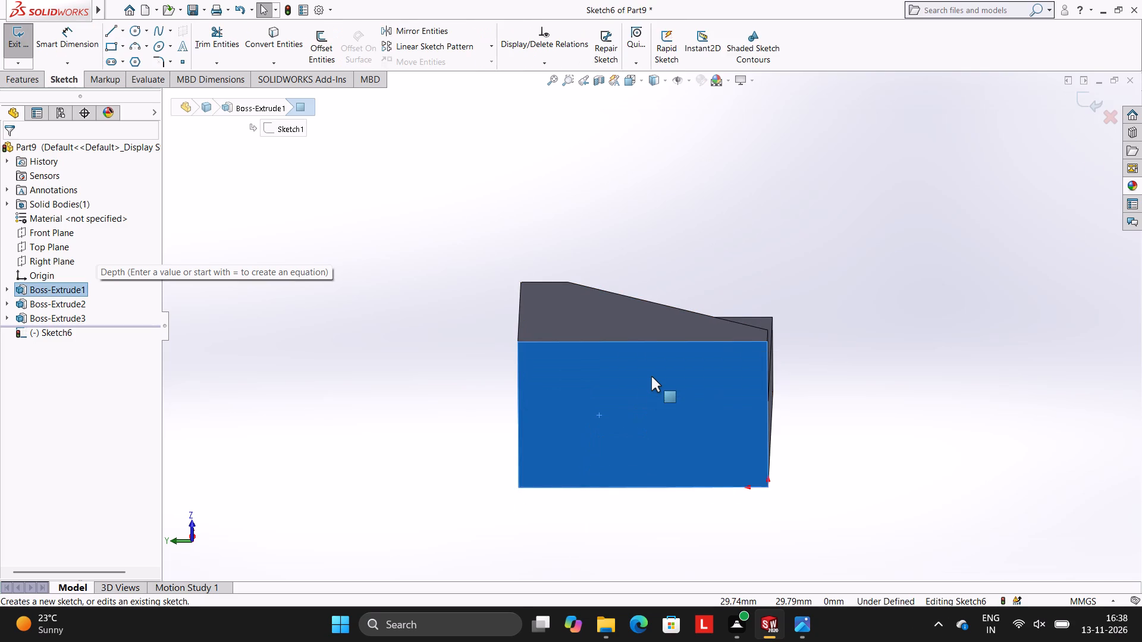
pyautogui.hotkey('ctrl', '8')
pyautogui.hotkey('ctrl', '8')
pyautogui.hotkey('ctrl', '8')
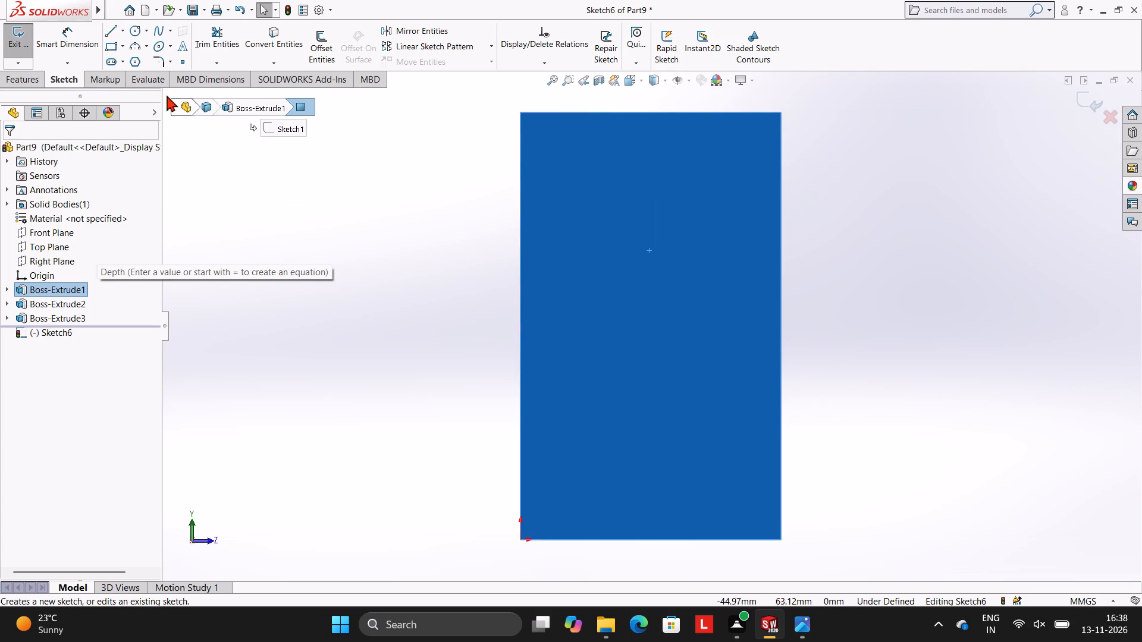
pyautogui.click(117, 34)
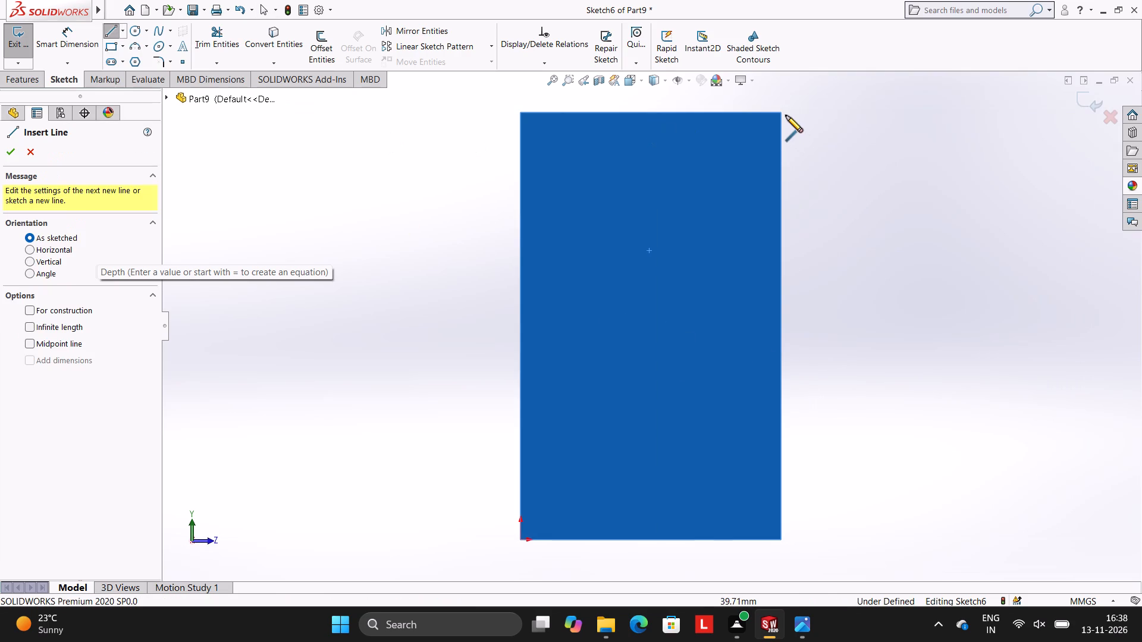
pyautogui.click(781, 114)
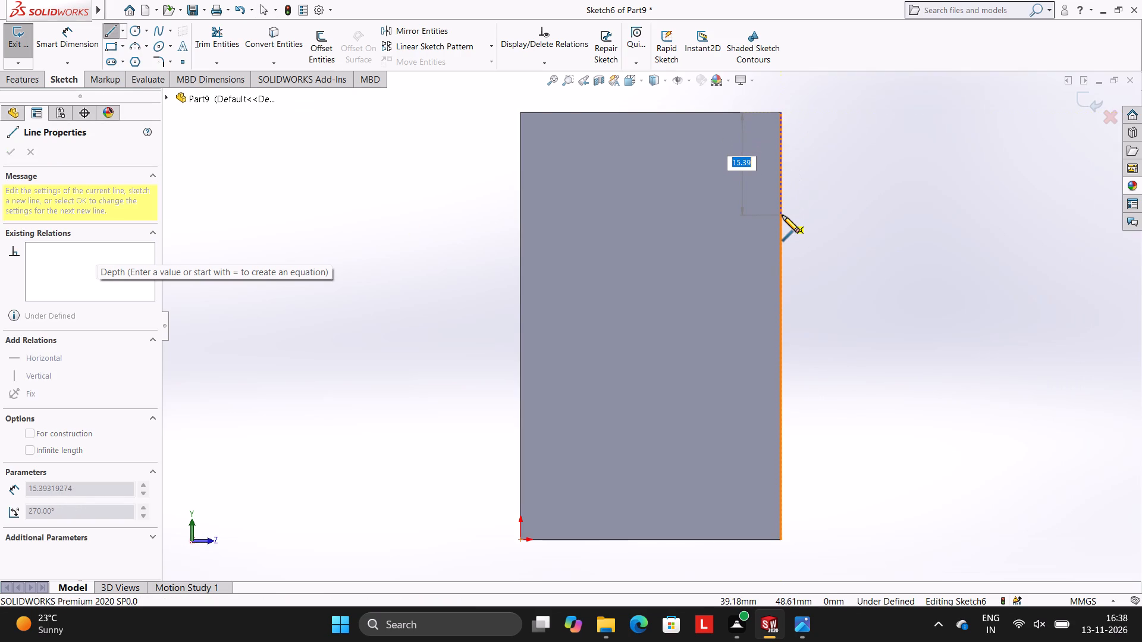
pyautogui.write('24')
pyautogui.press('Return')
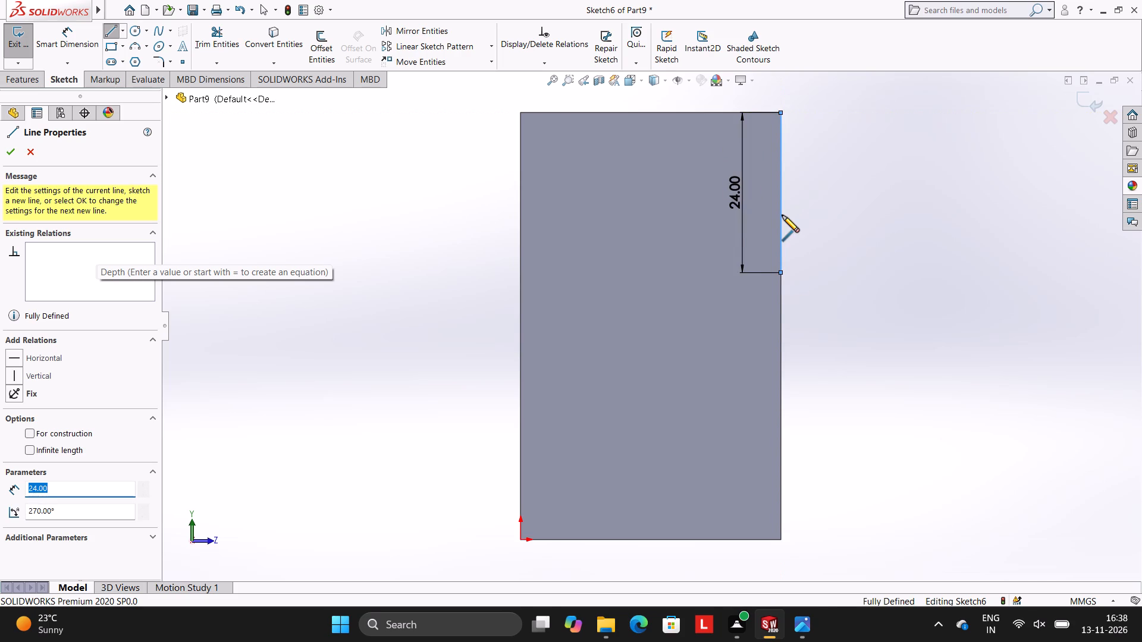
# Draw a slanted line about 32.6 mm long from the lower end of the 24 mm line up past the face's upper edge.
pyautogui.click(652, 97)
pyautogui.press('Escape')
pyautogui.press('Escape')
# Dimension the angle between the 24 mm vertical line and the slanted line as 25°.
pyautogui.click(71, 39)
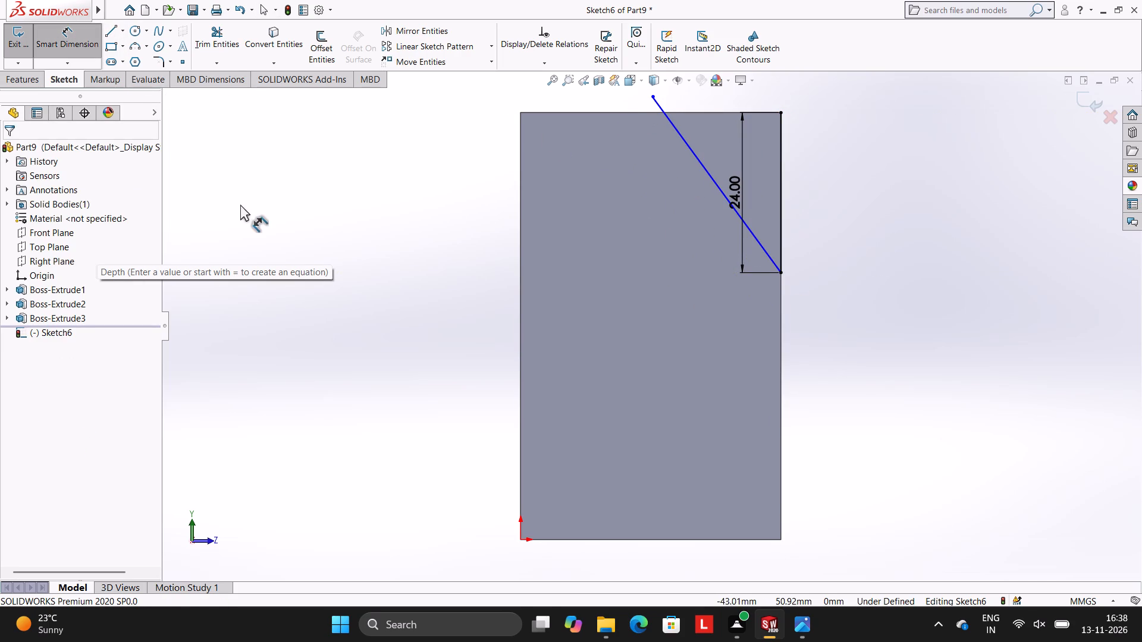
pyautogui.click(780, 166)
pyautogui.click(707, 170)
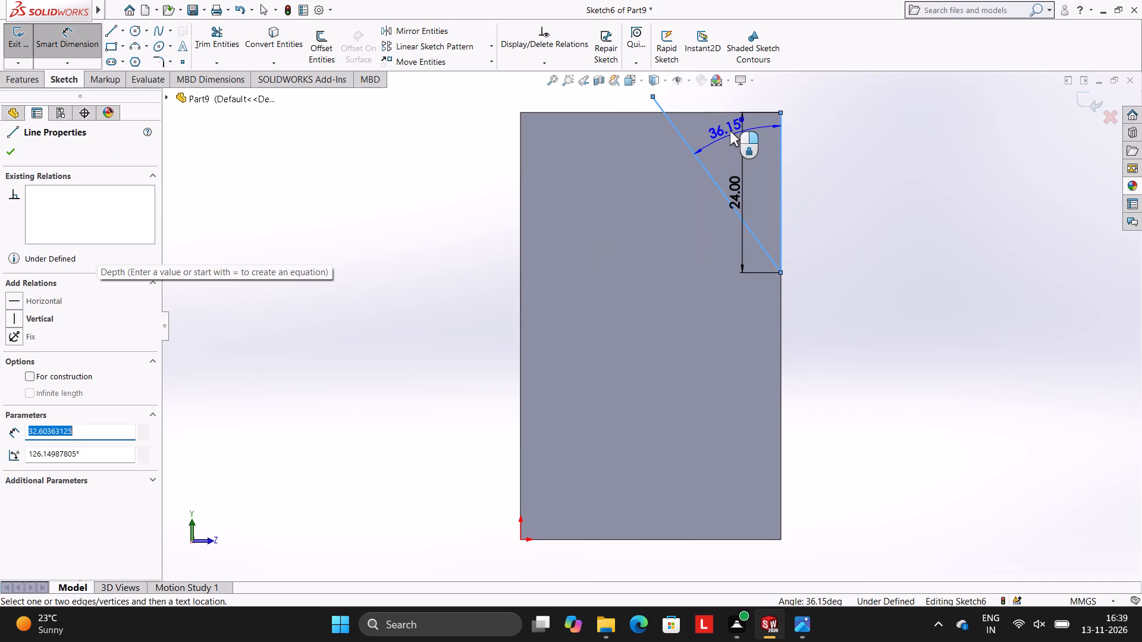
pyautogui.click(730, 131)
pyautogui.write('25')
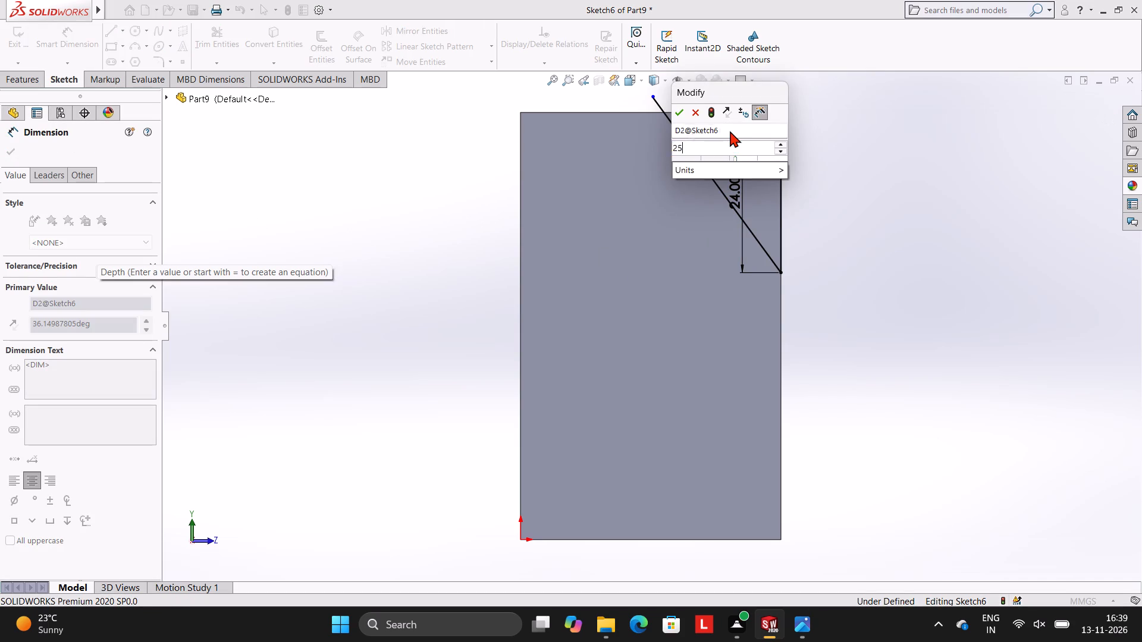
pyautogui.press('Return')
pyautogui.press('Escape')
pyautogui.press('Escape')
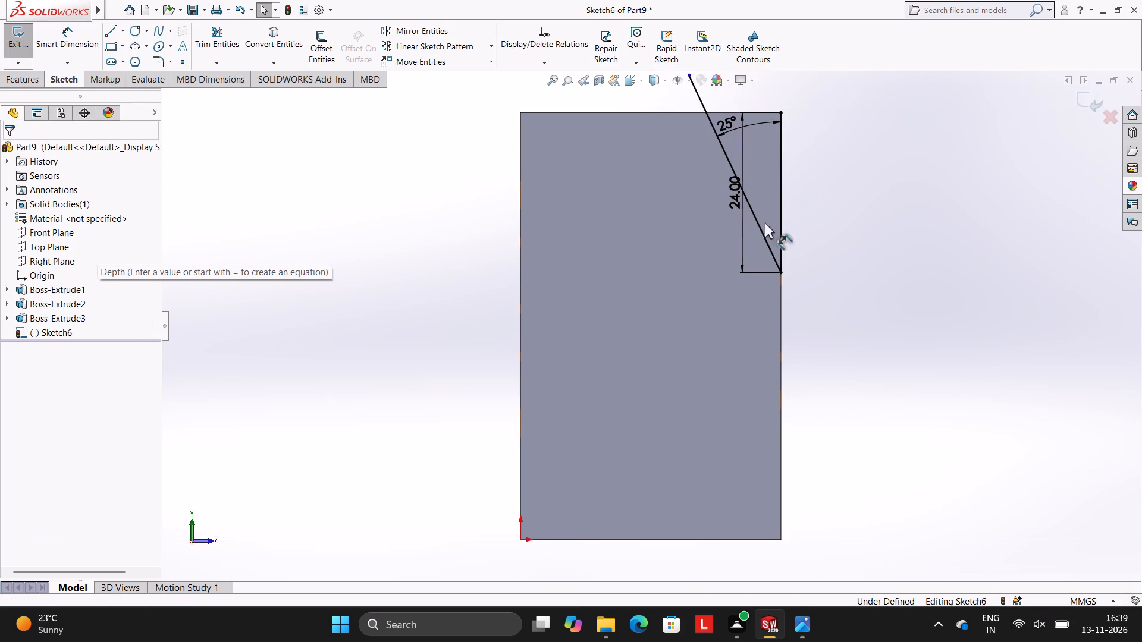
# Draw a horizontal line about 13.8 mm long from the face's upper corner along its upper edge, past the slanted line.
pyautogui.scroll(2, 810, 240)
pyautogui.scroll(-5, 810, 240)
pyautogui.scroll(3, 716, 209)
pyautogui.scroll(-3, 716, 207)
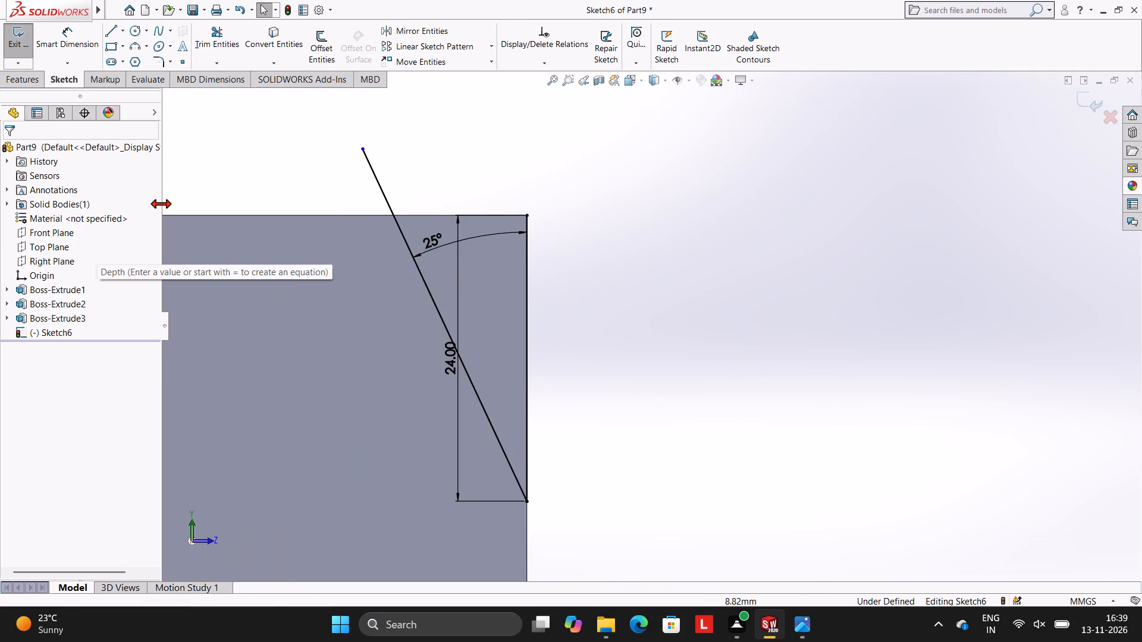
pyautogui.click(109, 30)
pyautogui.scroll(-2, 447, 209)
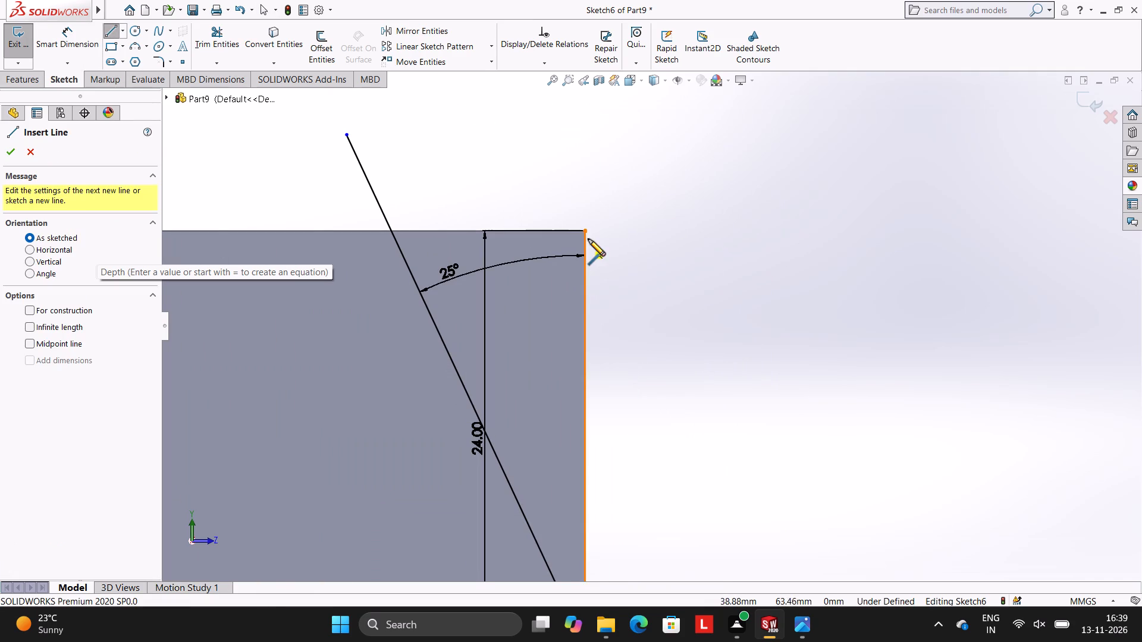
pyautogui.click(584, 231)
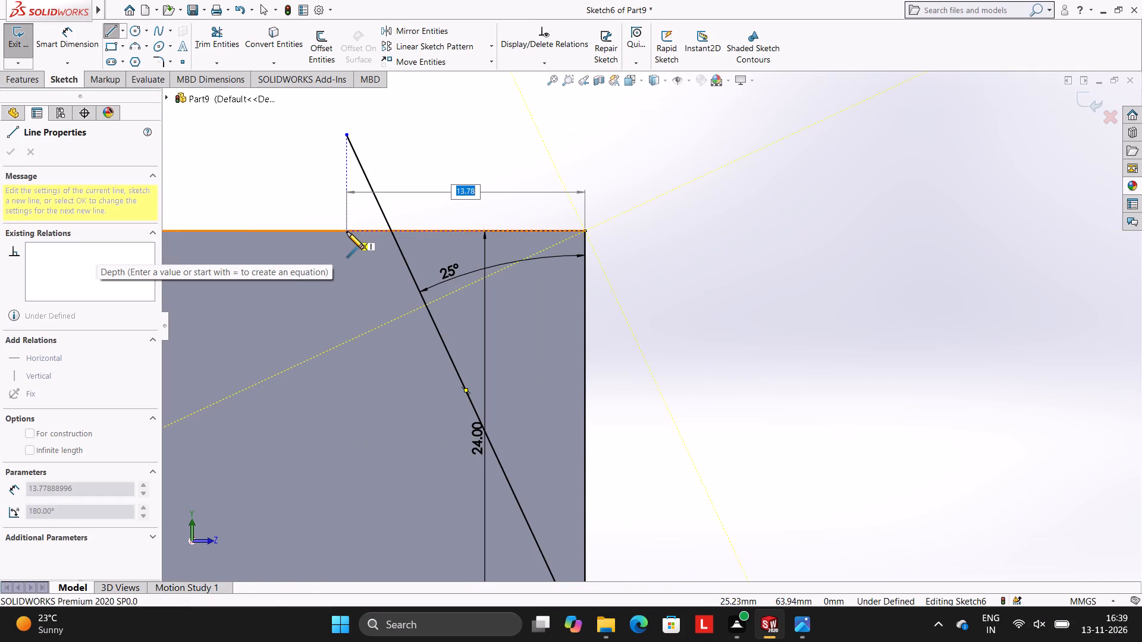
pyautogui.click(347, 232)
pyautogui.press('Escape')
pyautogui.press('Escape')
# Trim the slanted line above the upper edge and the horizontal line beyond their intersection, leaving a closed triangle.
pyautogui.click(230, 49)
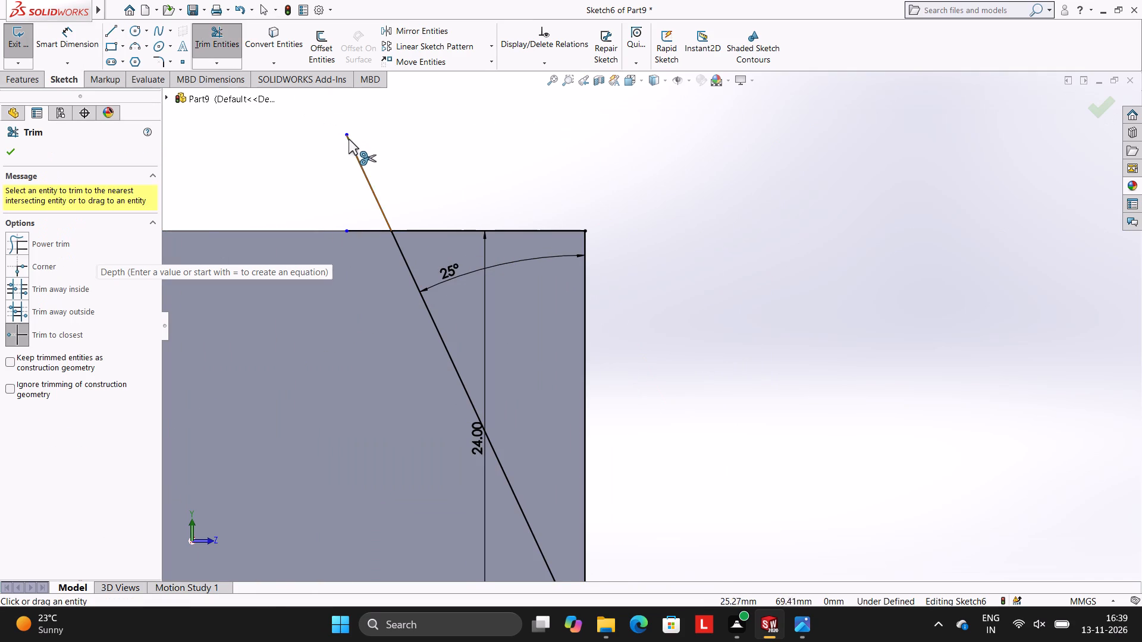
pyautogui.click(354, 154)
pyautogui.click(360, 230)
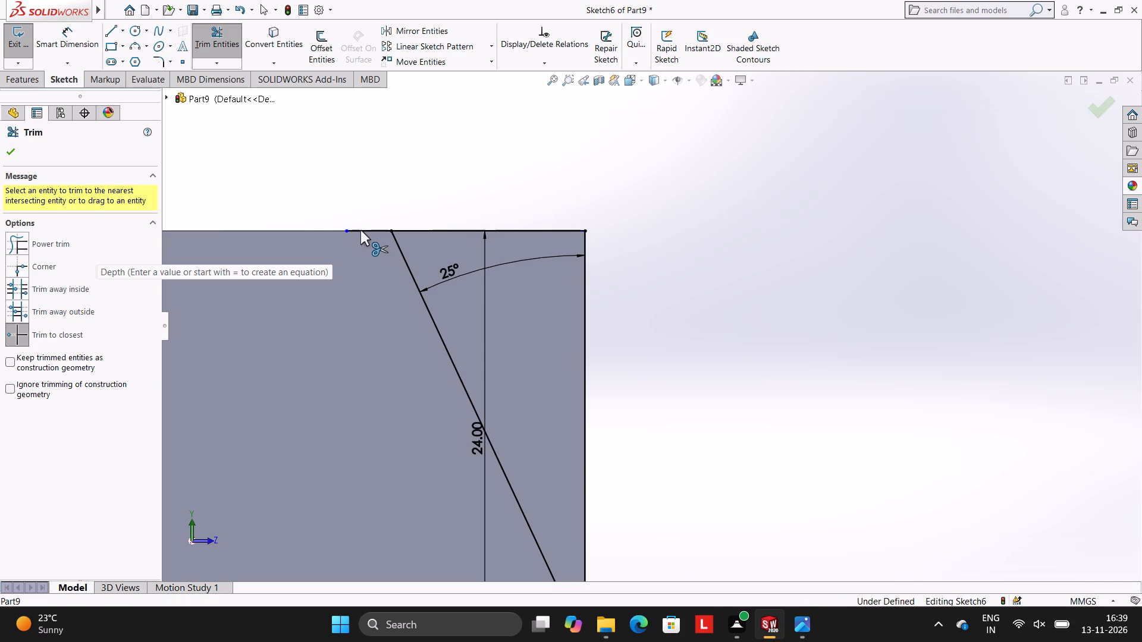
pyautogui.press('Escape')
pyautogui.press('Escape')
pyautogui.press('Escape')
pyautogui.press('Escape')
# Dimension the length of the triangle's horizontal line along the face's upper edge.
pyautogui.click(60, 47)
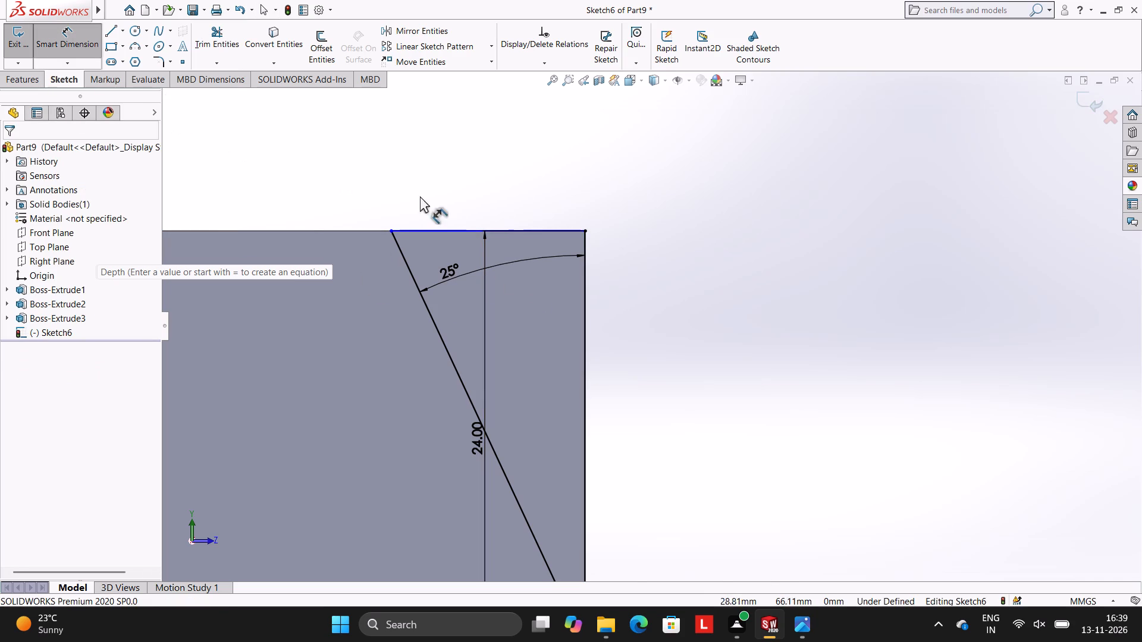
pyautogui.click(466, 233)
pyautogui.click(466, 194)
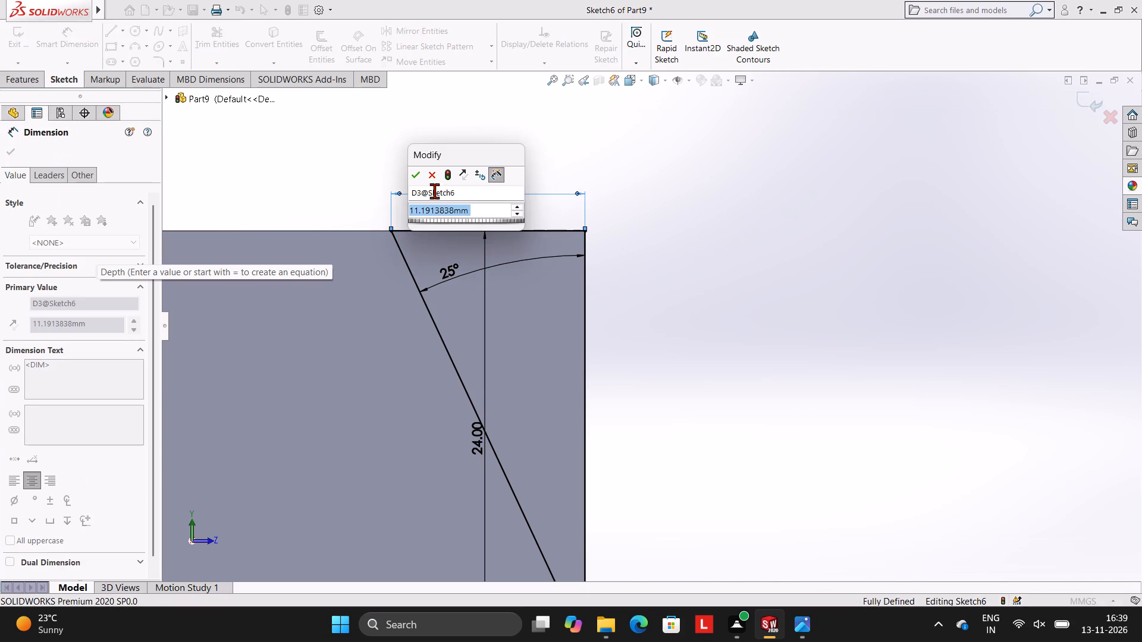
pyautogui.click(417, 174)
pyautogui.click(343, 162)
# Start a blind extruded cut of the triangular corner profile into the part with a depth of 50 mm.
pyautogui.scroll(2, 535, 332)
pyautogui.scroll(-1, 542, 337)
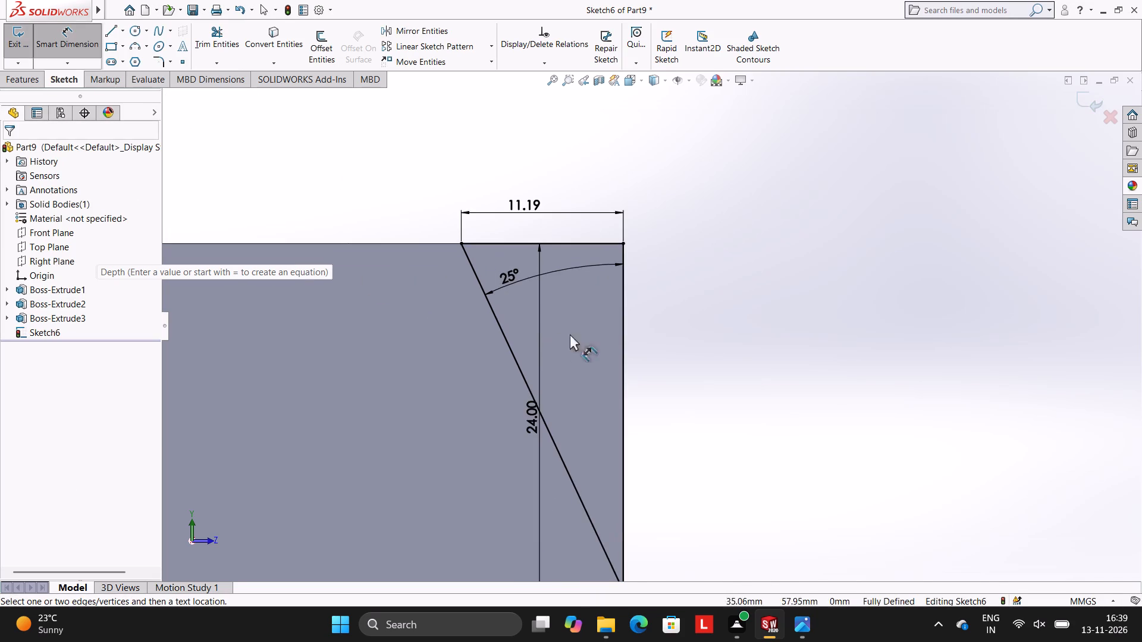
pyautogui.scroll(3, 594, 355)
pyautogui.scroll(2, 639, 393)
pyautogui.scroll(-3, 648, 388)
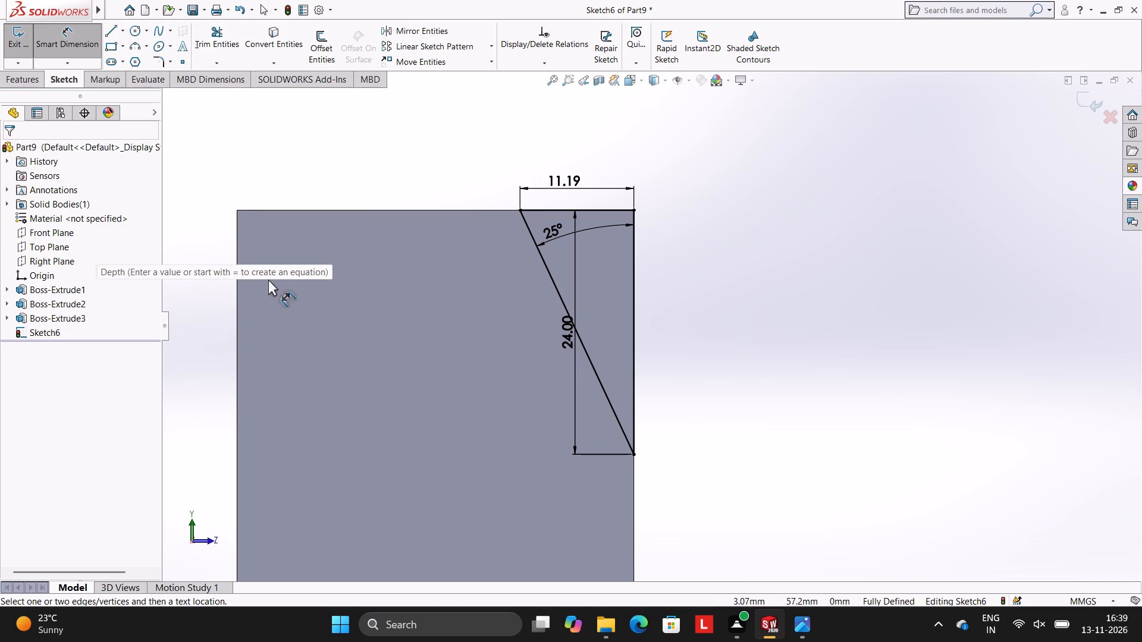
pyautogui.click(32, 76)
pyautogui.click(205, 56)
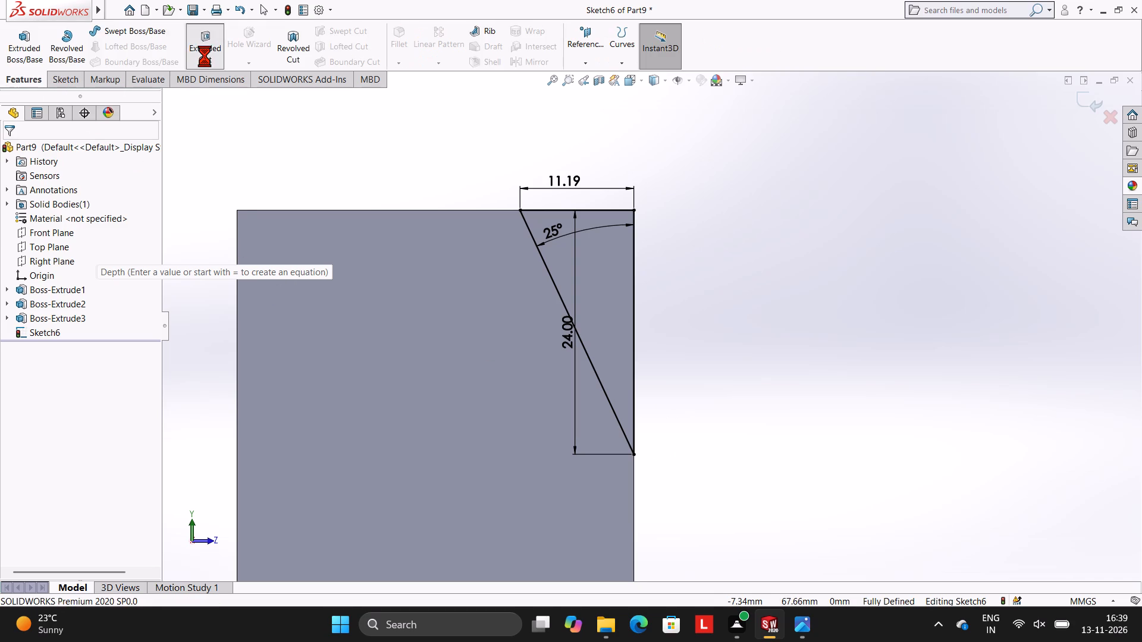
pyautogui.scroll(2, 807, 321)
pyautogui.moveTo(807, 321); pyautogui.dragTo(720, 297, button='middle')
pyautogui.scroll(2, 739, 308)
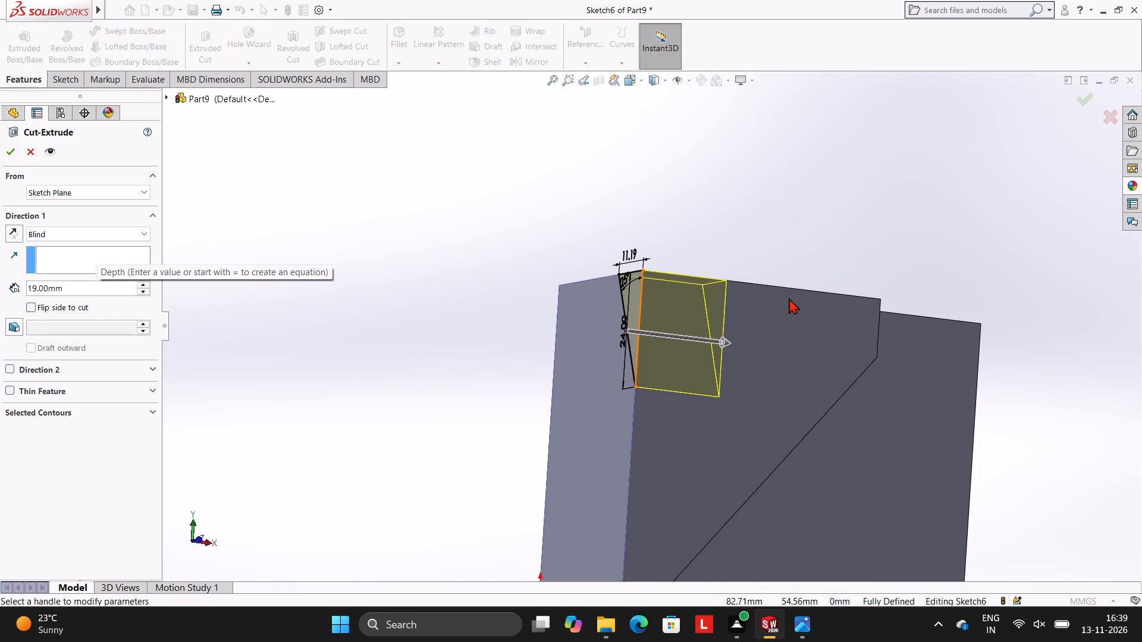
pyautogui.scroll(3, 858, 286)
pyautogui.moveTo(882, 269); pyautogui.dragTo(738, 245, button='middle')
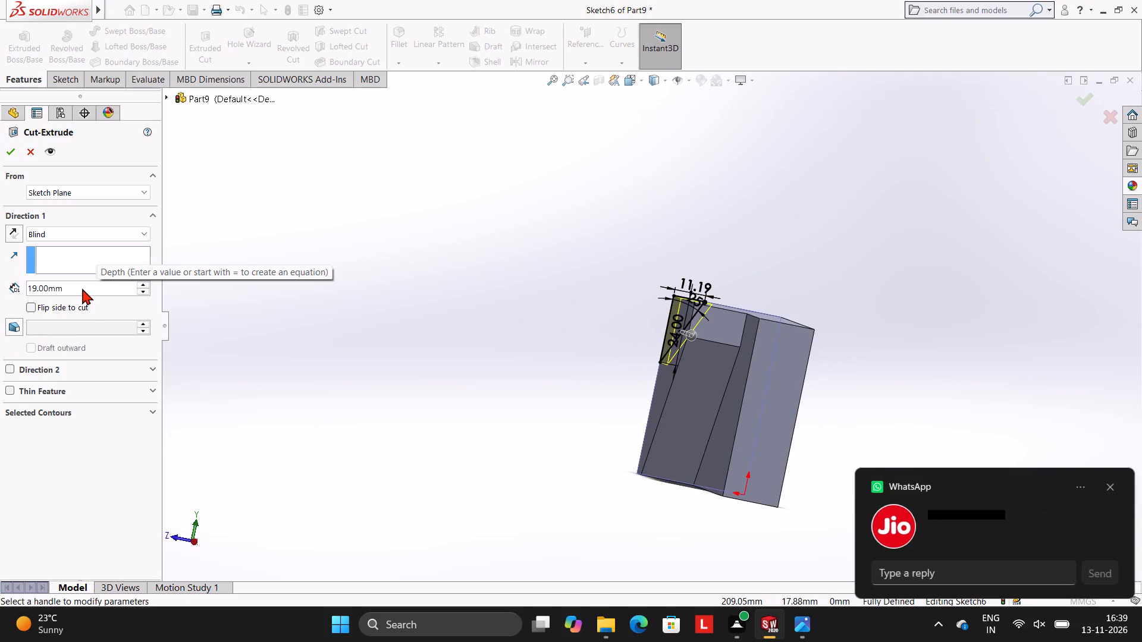
pyautogui.click(80, 281)
pyautogui.click(74, 285)
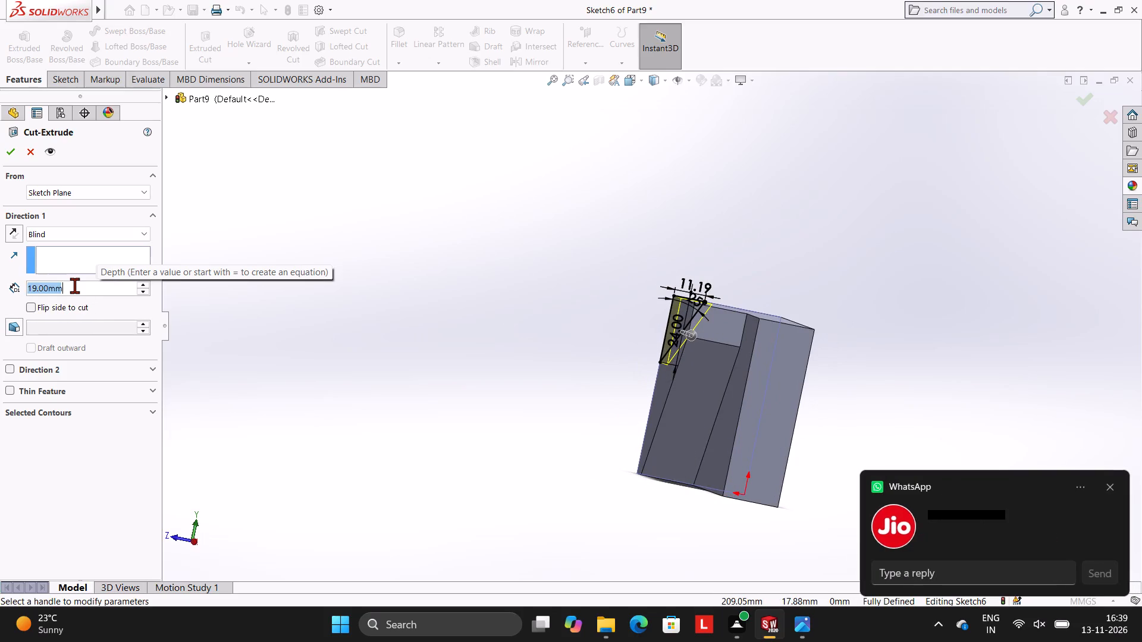
pyautogui.press('BackSpace')
pyautogui.press('BackSpace')
pyautogui.press('BackSpace')
pyautogui.press('BackSpace')
pyautogui.press('BackSpace')
pyautogui.press('BackSpace')
pyautogui.press('BackSpace')
pyautogui.press('BackSpace')
pyautogui.press('BackSpace')
pyautogui.press('BackSpace')
pyautogui.press('BackSpace')
pyautogui.press('BackSpace')
pyautogui.press('BackSpace')
pyautogui.press('BackSpace')
pyautogui.press('BackSpace')
pyautogui.press('BackSpace')
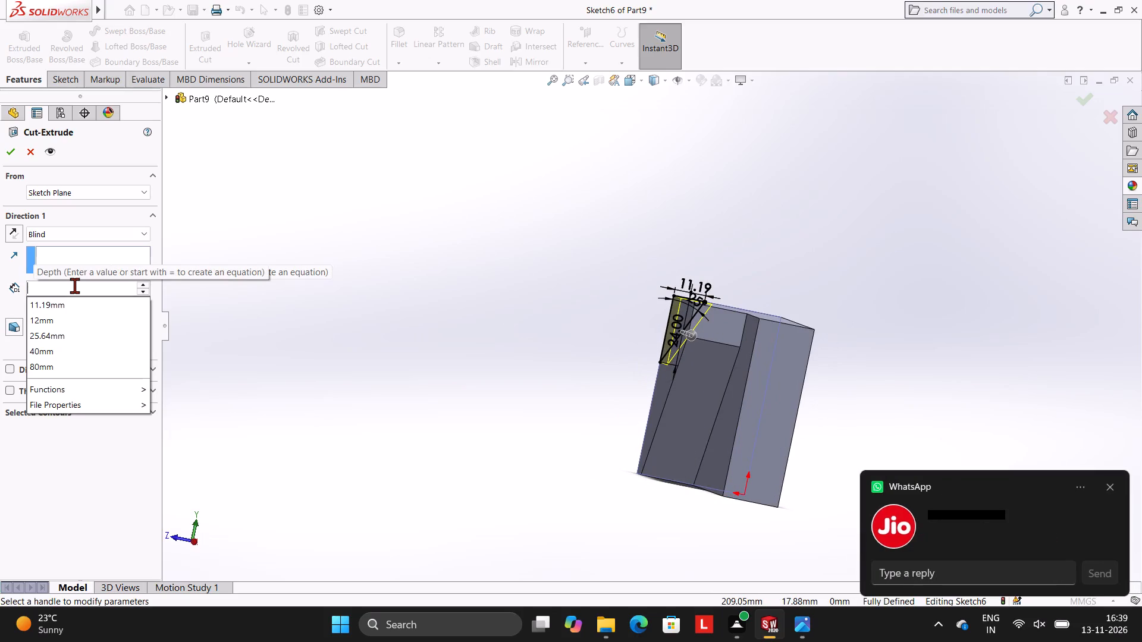
pyautogui.write('50')
pyautogui.press('Return')
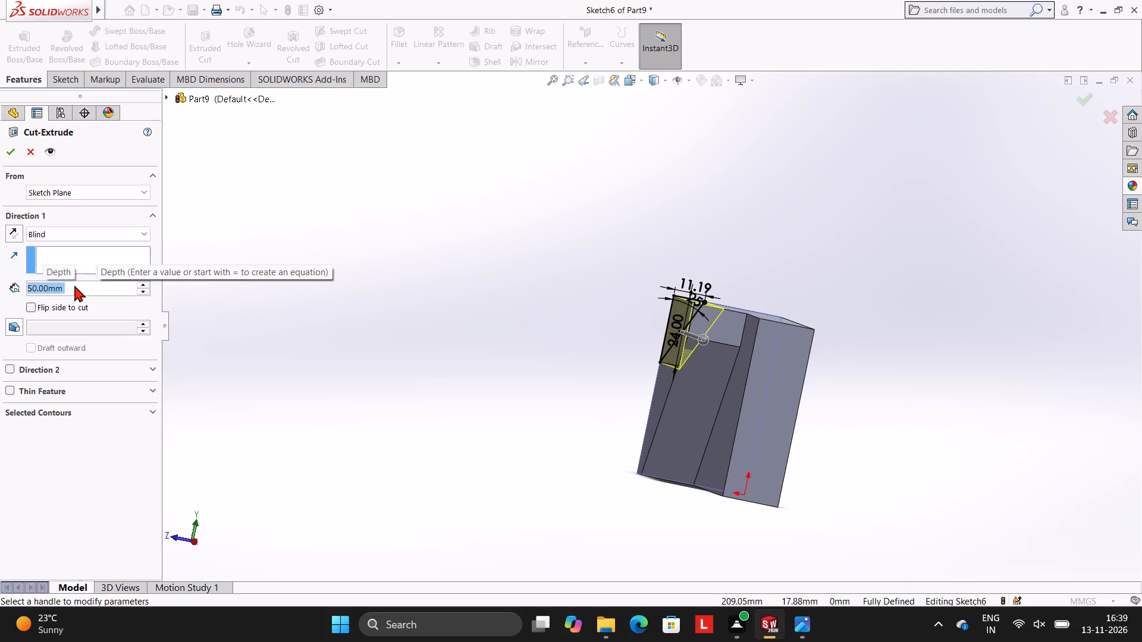
pyautogui.moveTo(354, 381); pyautogui.dragTo(441, 382, button='middle')
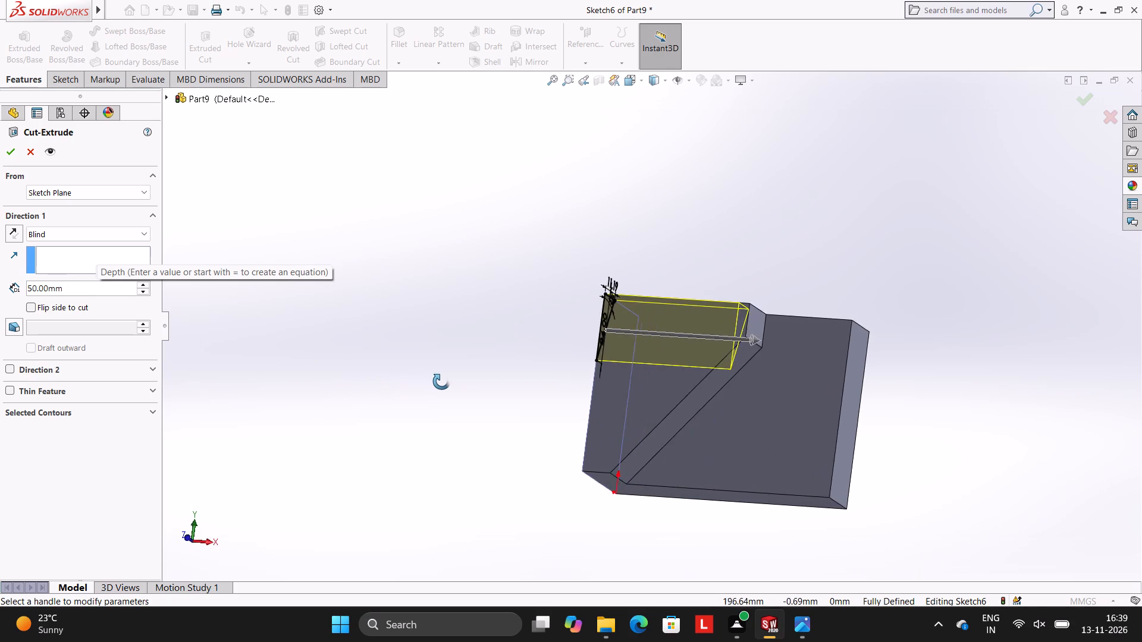
pyautogui.moveTo(441, 382); pyautogui.dragTo(461, 382, button='middle')
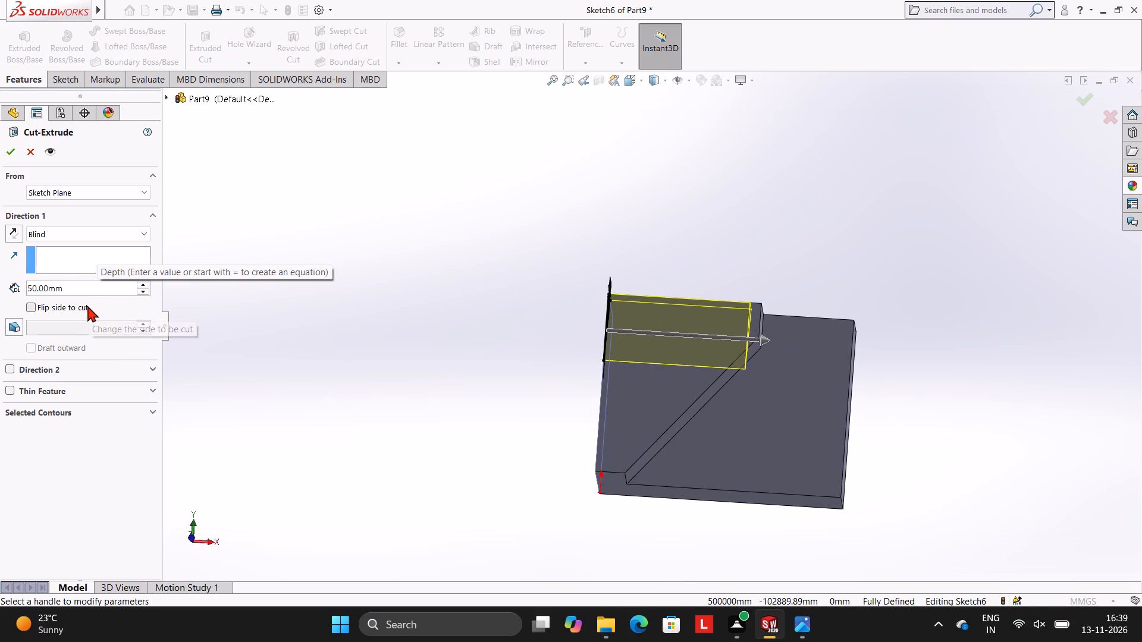
# Set the triangular corner cut's depth to 65 mm and complete the cut.
pyautogui.click(71, 288)
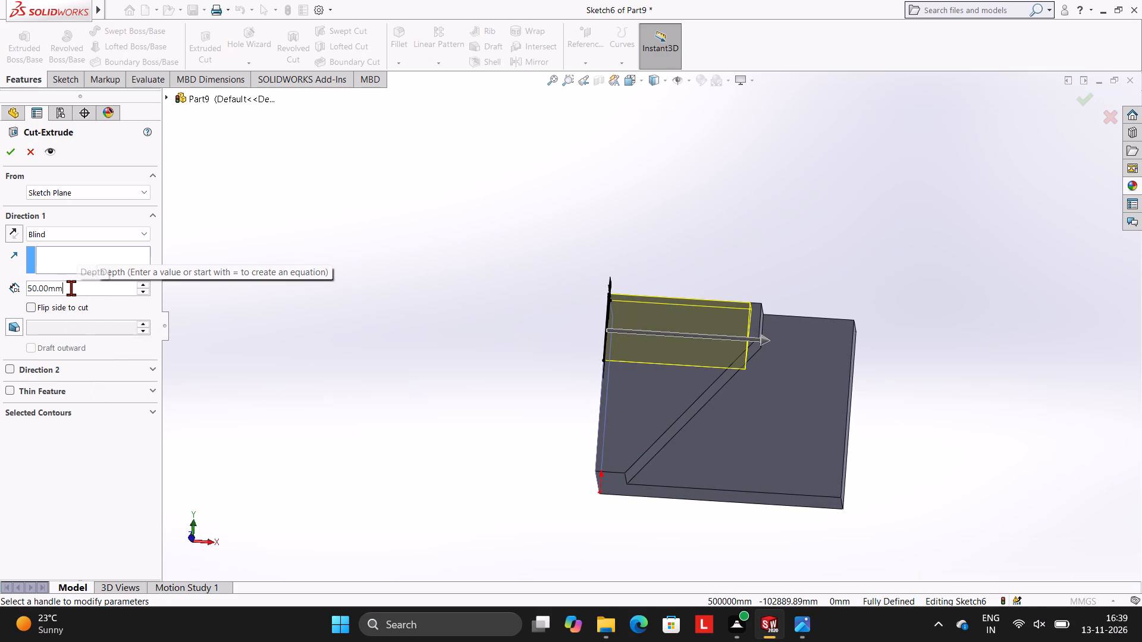
pyautogui.press('BackSpace')
pyautogui.press('BackSpace')
pyautogui.press('BackSpace')
pyautogui.press('BackSpace')
pyautogui.press('BackSpace')
pyautogui.press('BackSpace')
pyautogui.press('BackSpace')
pyautogui.press('BackSpace')
pyautogui.press('BackSpace')
pyautogui.press('BackSpace')
pyautogui.press('BackSpace')
pyautogui.press('BackSpace')
pyautogui.press('BackSpace')
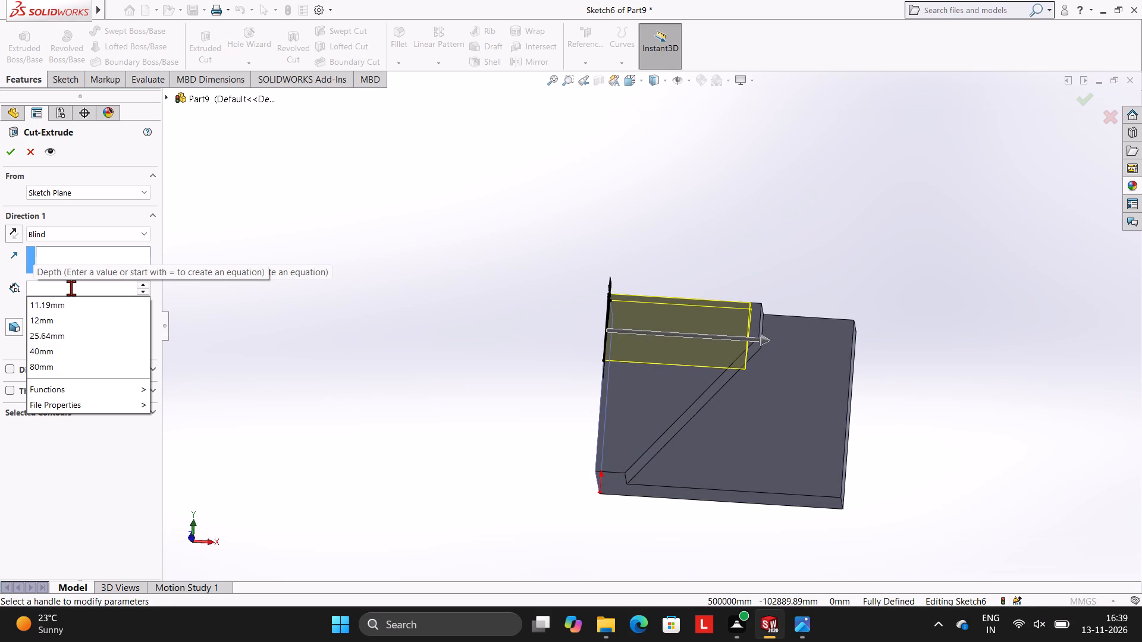
pyautogui.write('65')
pyautogui.press('Return')
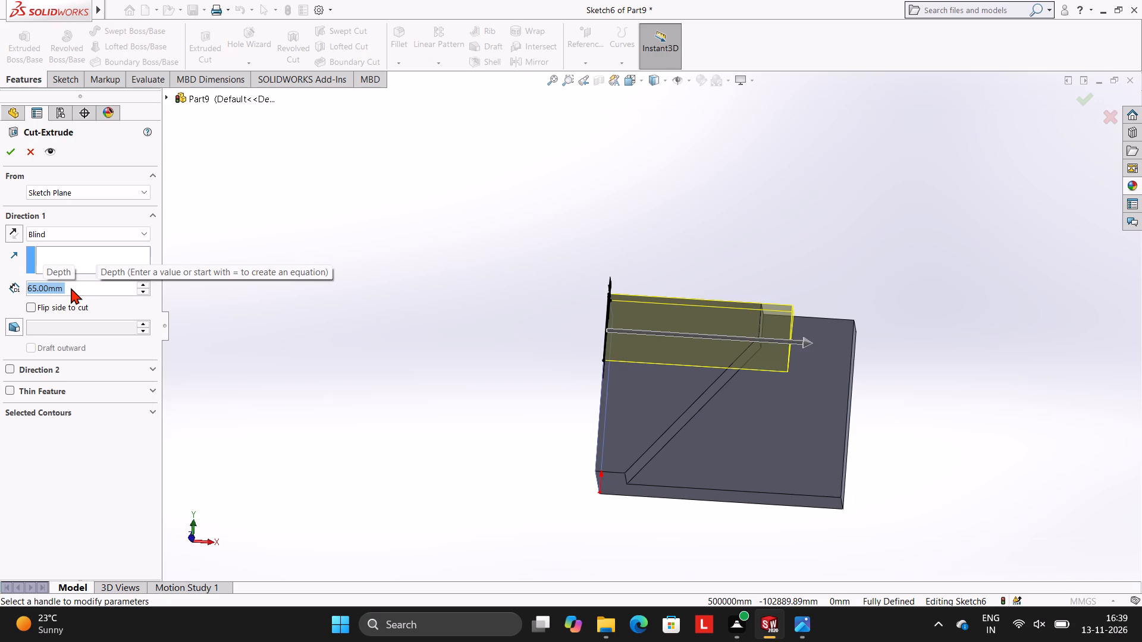
pyautogui.click(7, 150)
pyautogui.click(316, 177)
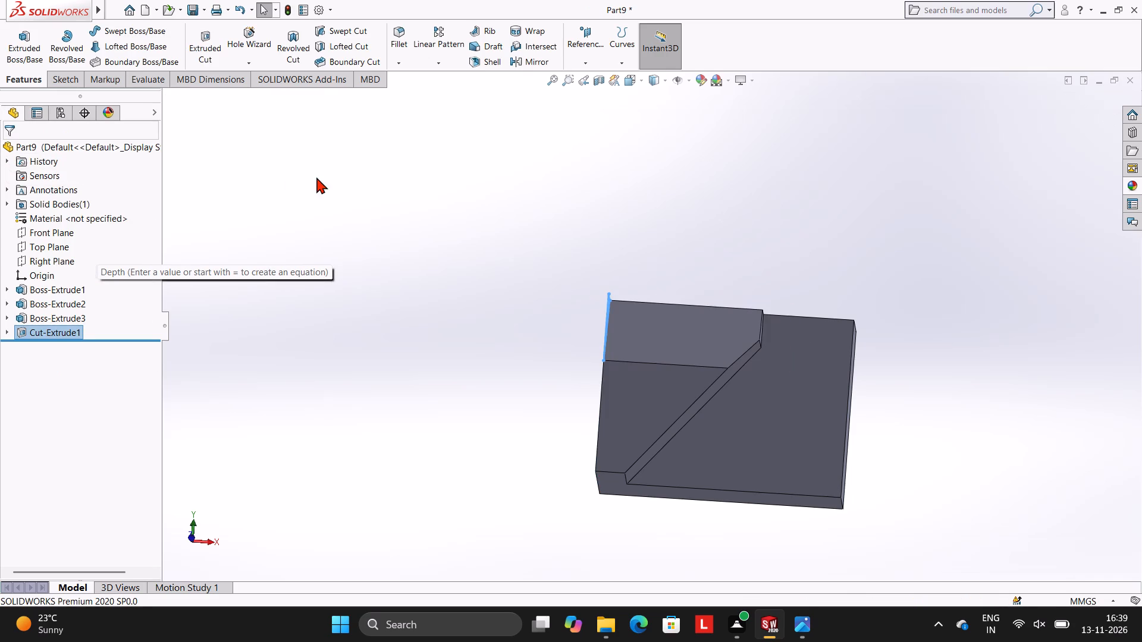
# Examine the part from several sides, checking the sloped corner cut, the angled boss and the lower step.
pyautogui.moveTo(617, 254); pyautogui.dragTo(669, 225, button='middle')
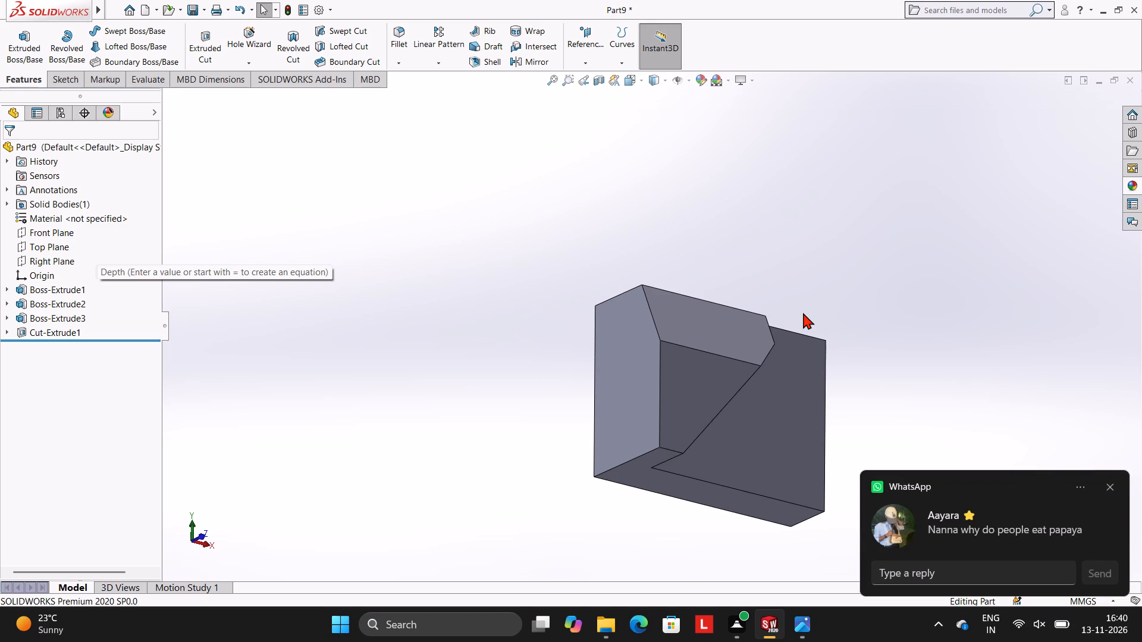
pyautogui.press('Escape')
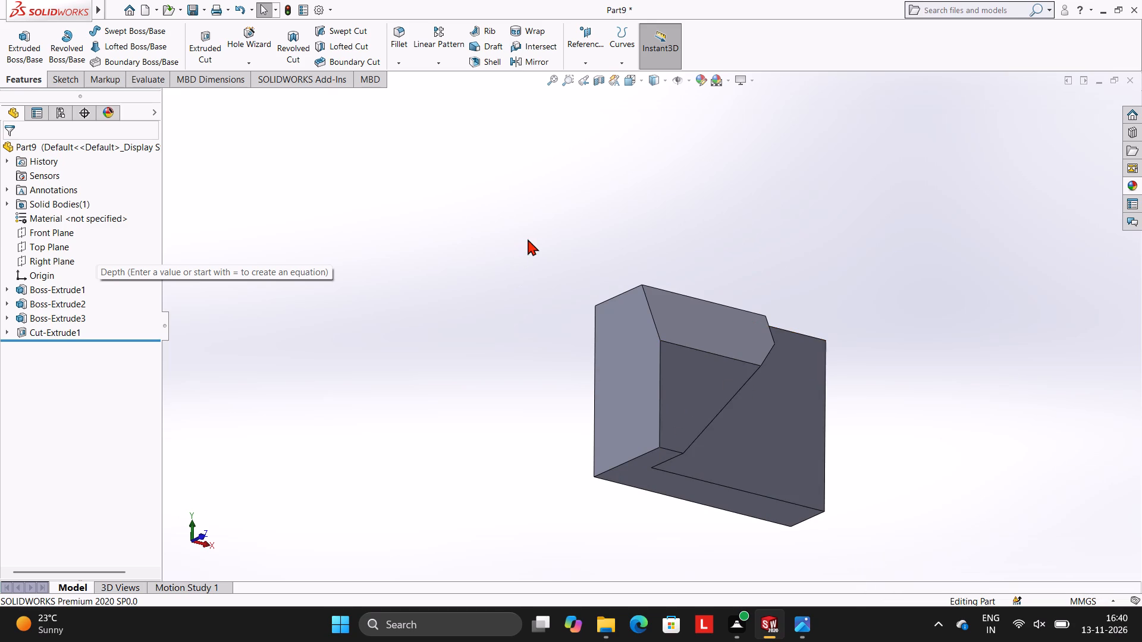
pyautogui.moveTo(541, 237); pyautogui.dragTo(575, 234, button='middle')
pyautogui.moveTo(799, 273); pyautogui.dragTo(635, 262, button='middle')
pyautogui.scroll(-1, 644, 265)
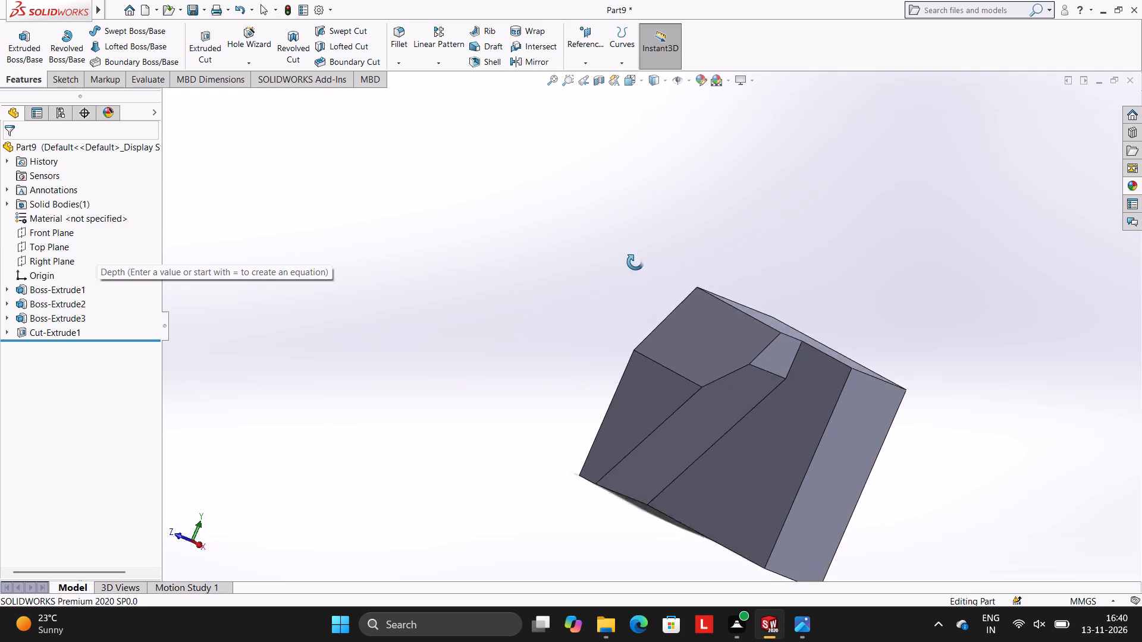
pyautogui.moveTo(635, 262); pyautogui.dragTo(635, 234, button='middle')
pyautogui.moveTo(826, 392); pyautogui.dragTo(800, 311, button='middle')
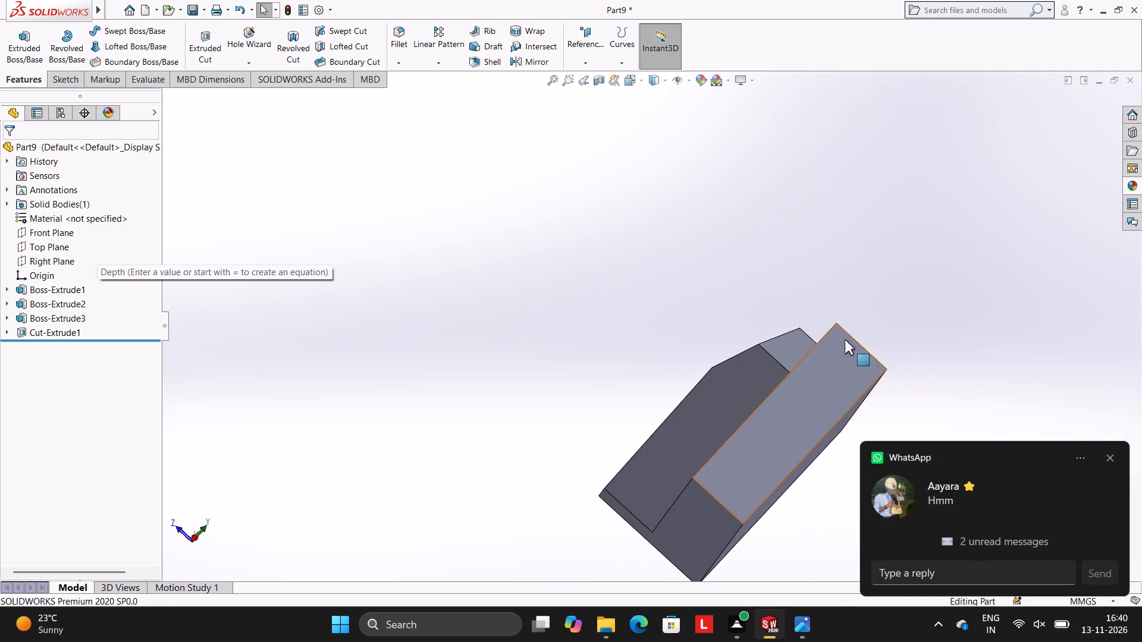
pyautogui.moveTo(768, 294); pyautogui.dragTo(912, 193, button='middle')
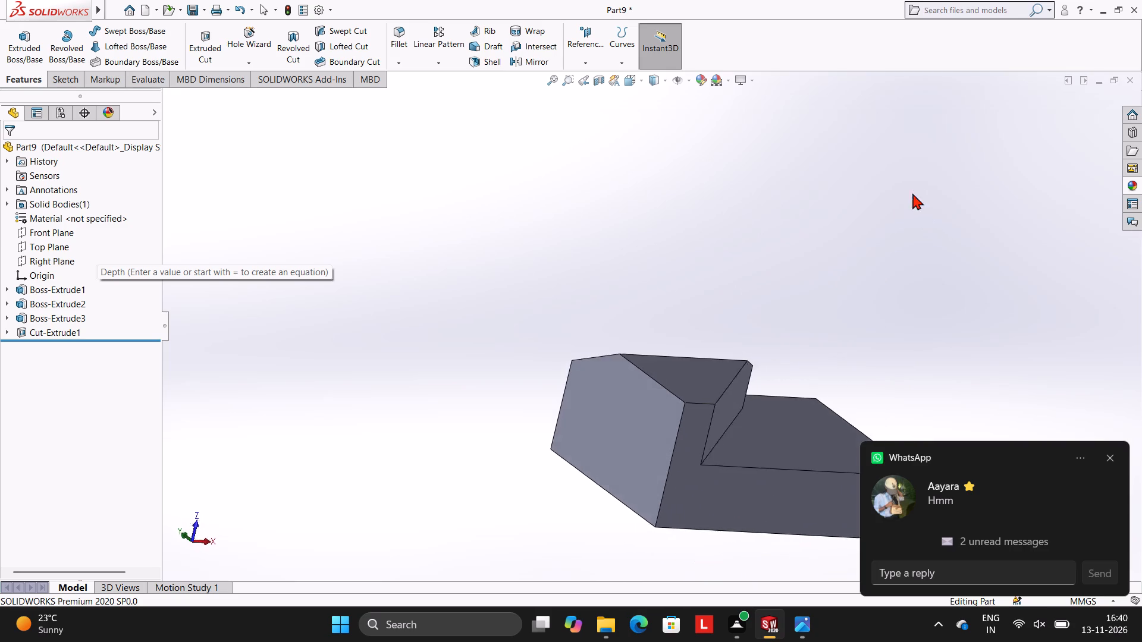
pyautogui.moveTo(912, 193); pyautogui.dragTo(913, 193, button='middle')
pyautogui.moveTo(895, 273); pyautogui.dragTo(820, 292, button='middle')
pyautogui.scroll(-1, 908, 294)
pyautogui.moveTo(908, 294); pyautogui.dragTo(923, 416, button='middle')
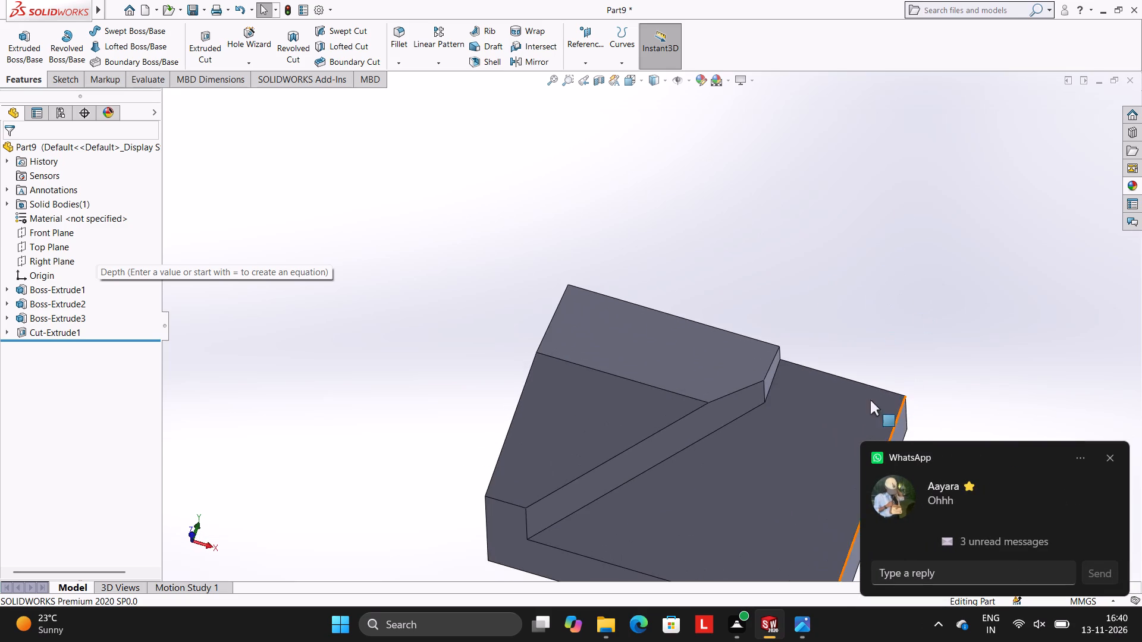
pyautogui.moveTo(753, 315); pyautogui.dragTo(733, 207, button='middle')
pyautogui.scroll(3, 760, 279)
pyautogui.moveTo(821, 325); pyautogui.dragTo(790, 222, button='middle')
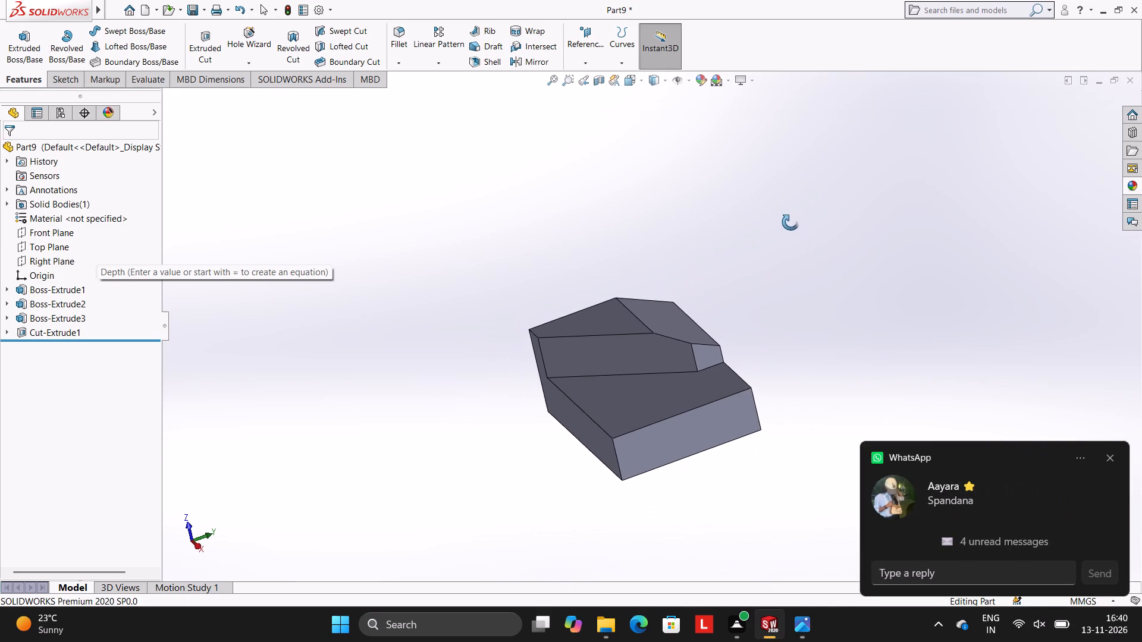
pyautogui.moveTo(790, 222); pyautogui.dragTo(790, 222, button='middle')
pyautogui.moveTo(859, 240); pyautogui.dragTo(843, 219, button='middle')
pyautogui.scroll(-3, 601, 321)
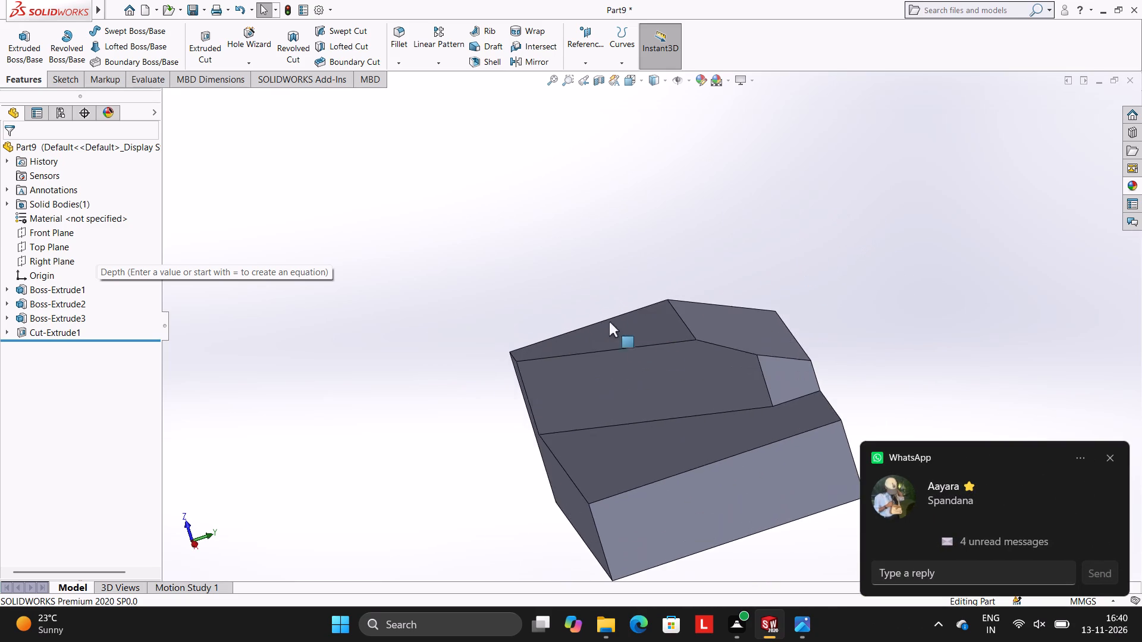
pyautogui.scroll(3, 657, 342)
pyautogui.moveTo(733, 287); pyautogui.dragTo(754, 316, button='middle')
pyautogui.scroll(1, 754, 316)
pyautogui.scroll(-1, 697, 316)
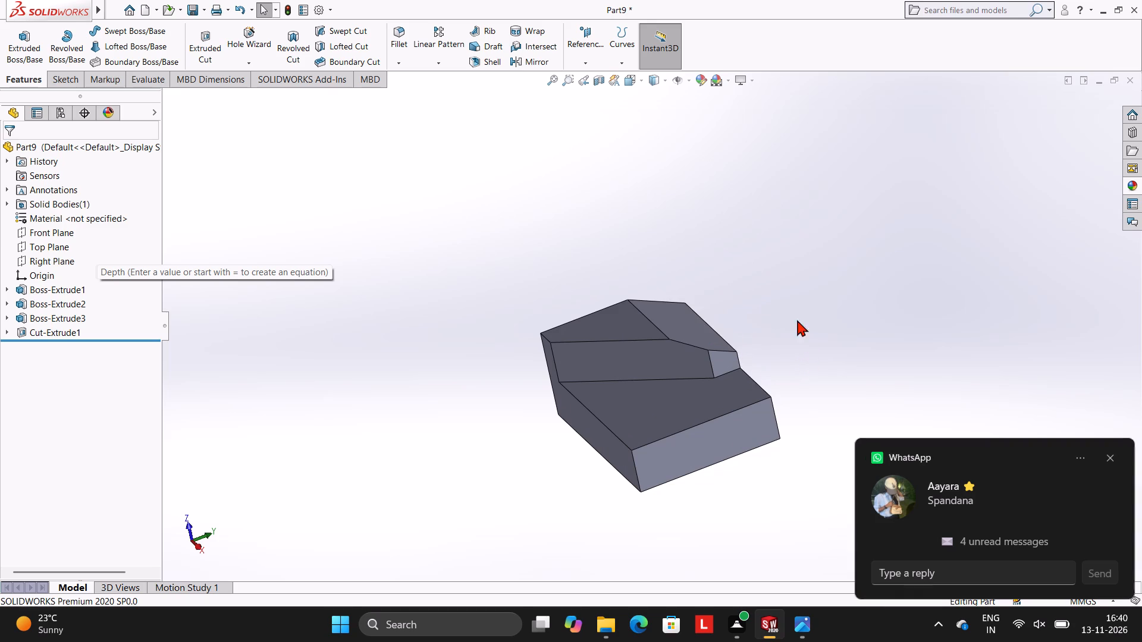
pyautogui.scroll(1, 793, 297)
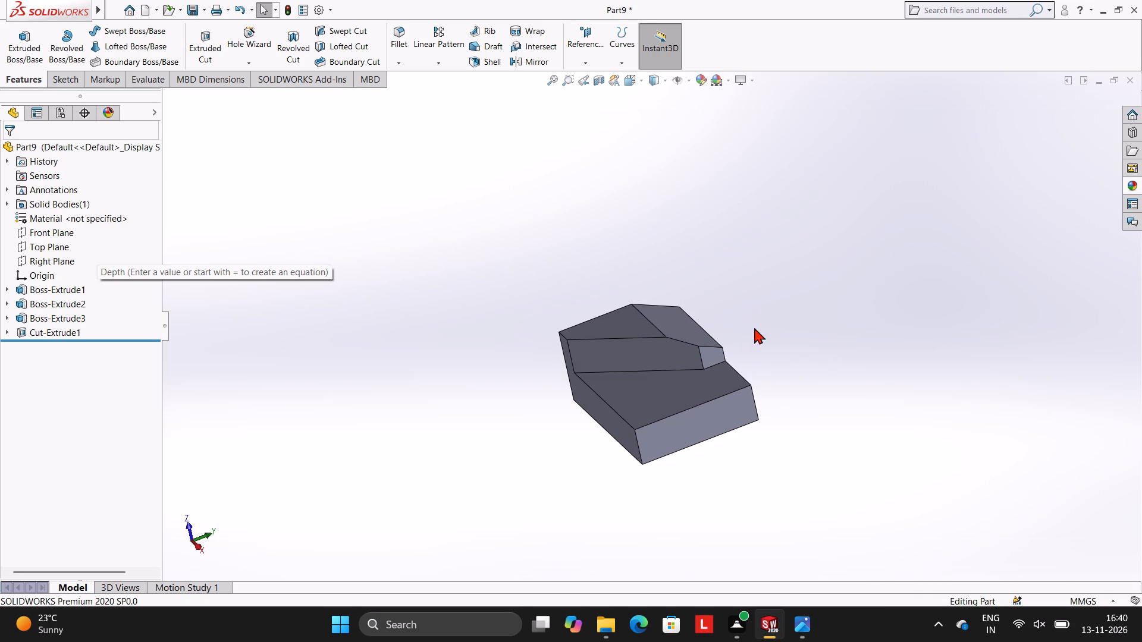
# Sketch a 14 mm diameter circle on the lower step face, next to the angled boss.
pyautogui.click(782, 292)
pyautogui.moveTo(788, 237); pyautogui.dragTo(836, 272, button='middle')
pyautogui.moveTo(795, 269); pyautogui.dragTo(812, 282, button='middle')
pyautogui.click(686, 396)
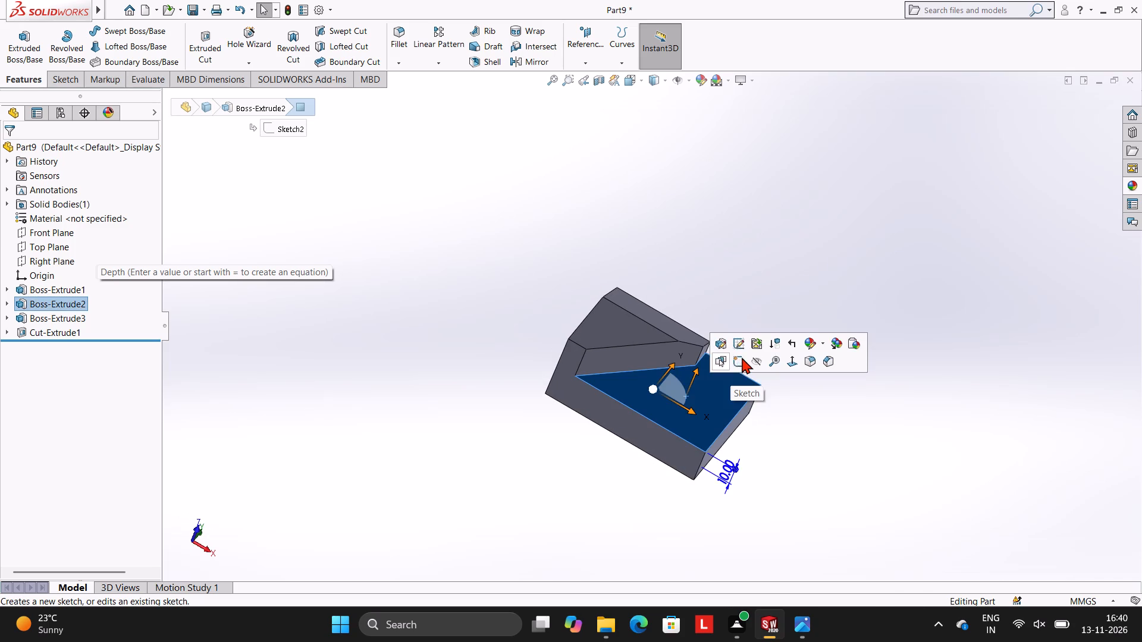
pyautogui.click(742, 357)
pyautogui.hotkey('ctrl', '8')
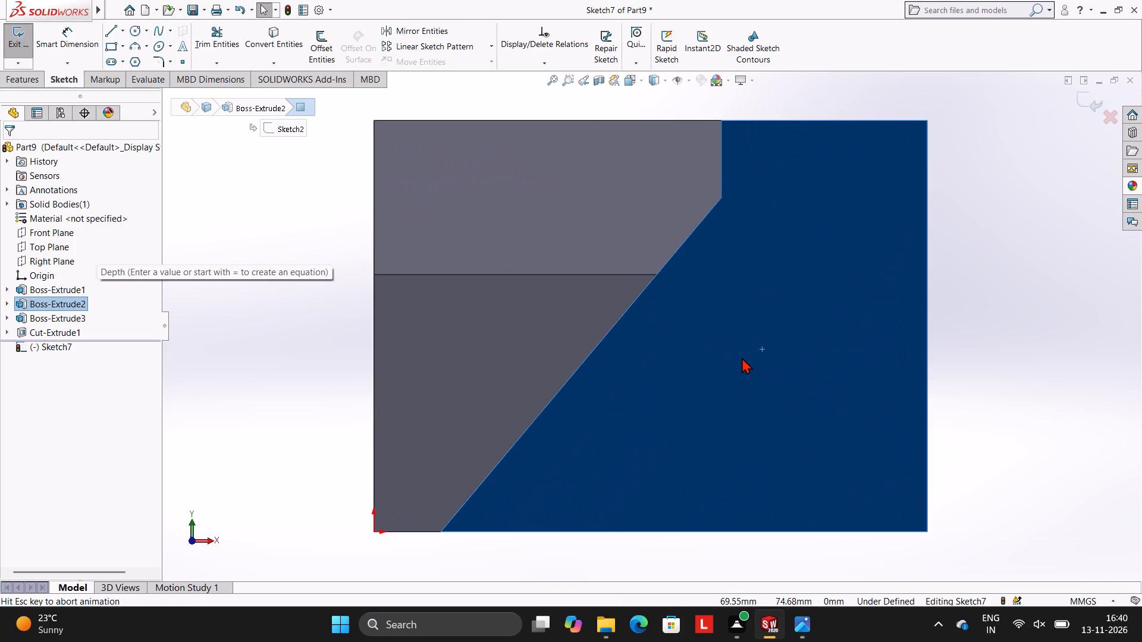
pyautogui.scroll(2, 802, 377)
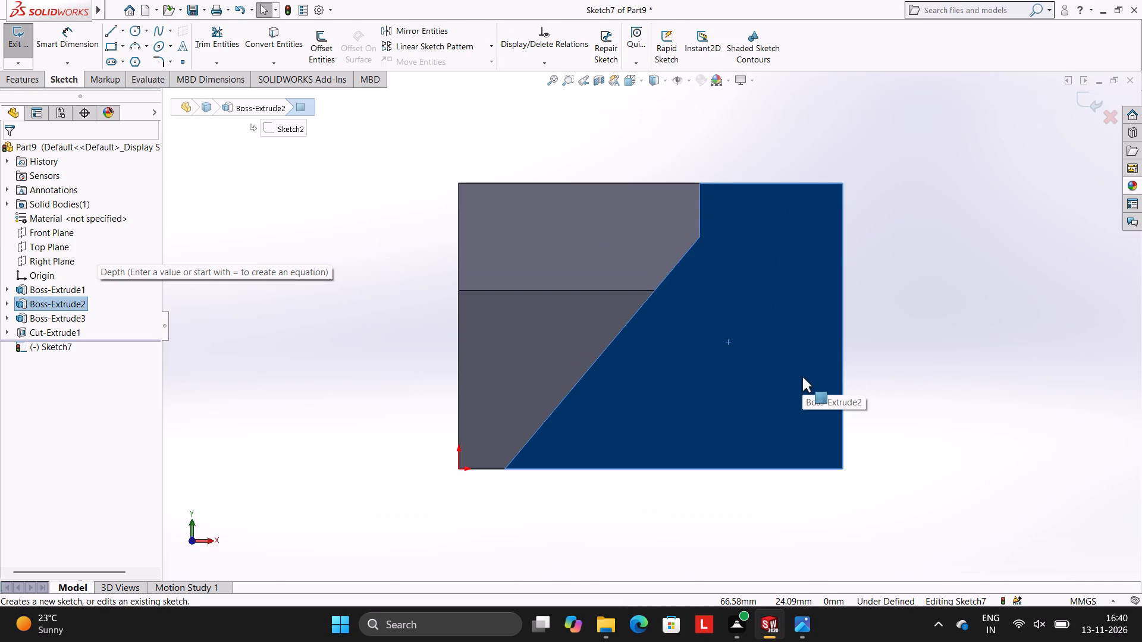
pyautogui.press('Escape')
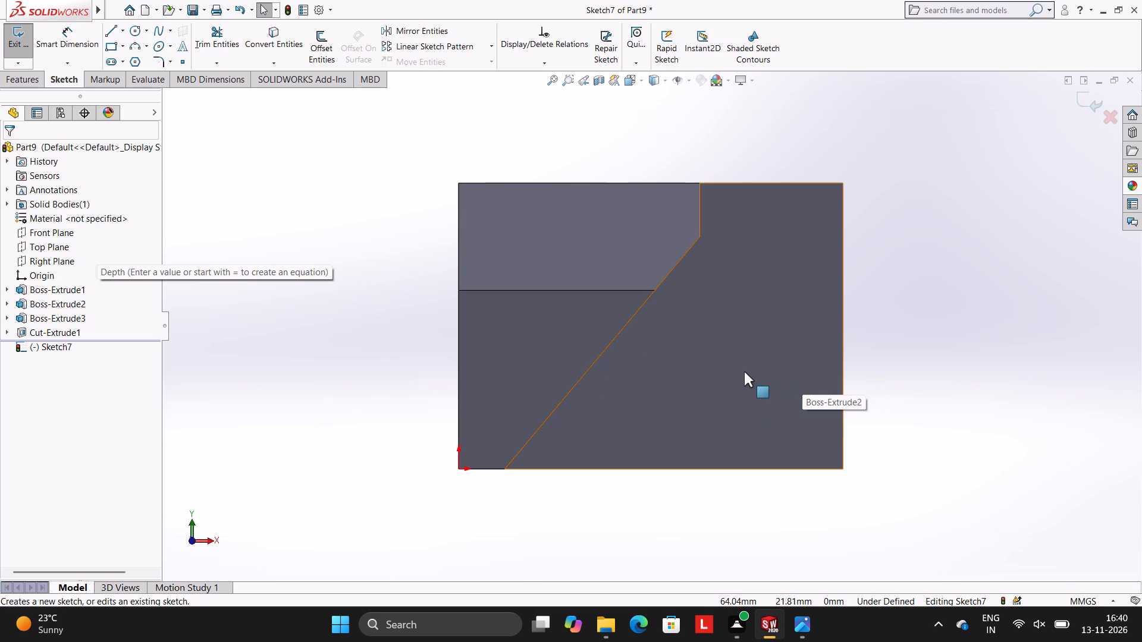
pyautogui.click(132, 27)
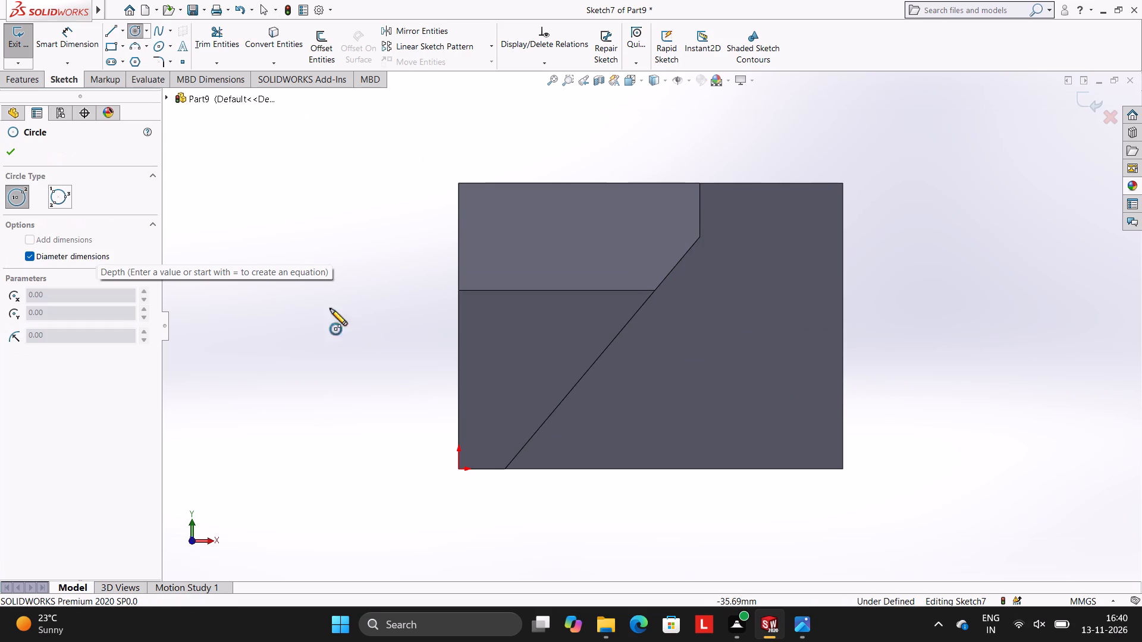
pyautogui.click(666, 338)
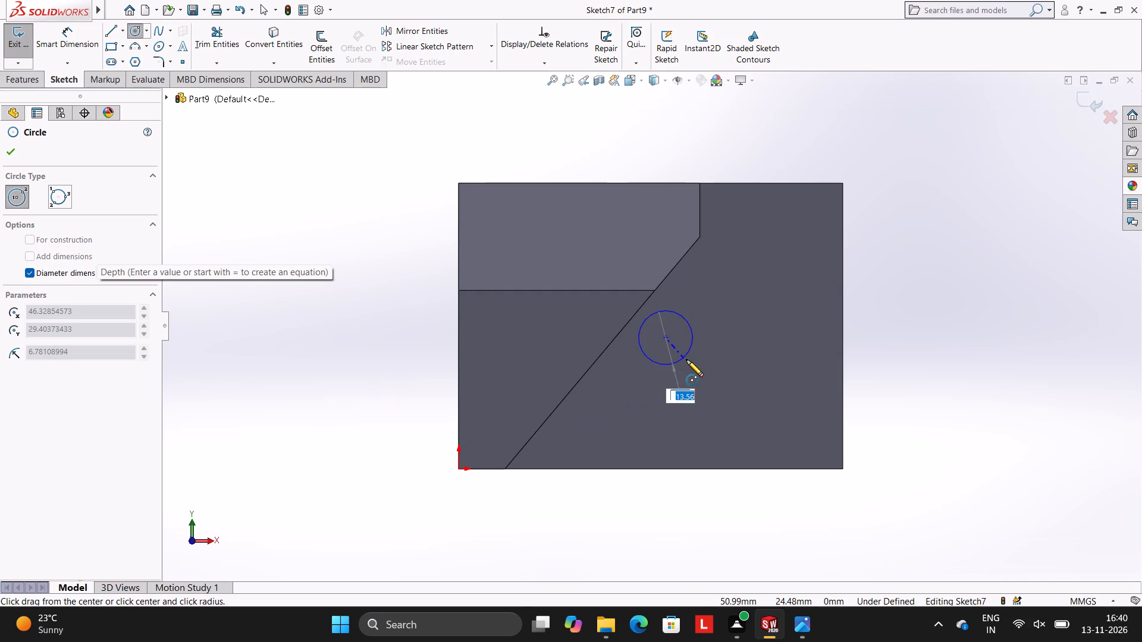
pyautogui.write('14')
pyautogui.press('Return')
pyautogui.press('Escape')
pyautogui.press('Escape')
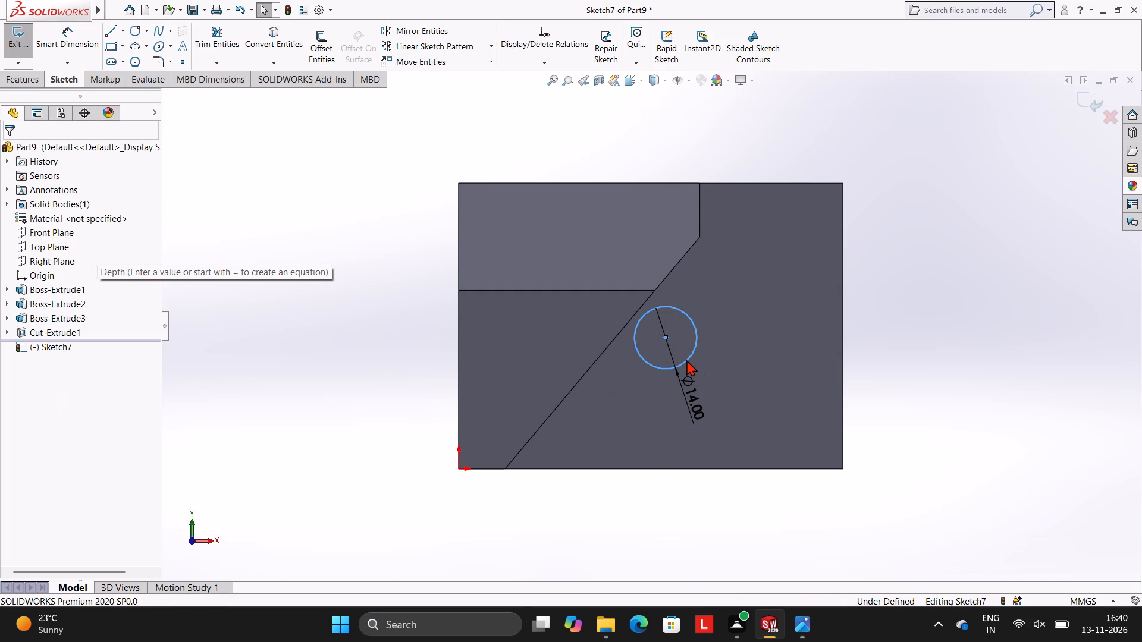
# Dimension the circle's centre 26 mm from the part's long lower edge.
pyautogui.click(51, 37)
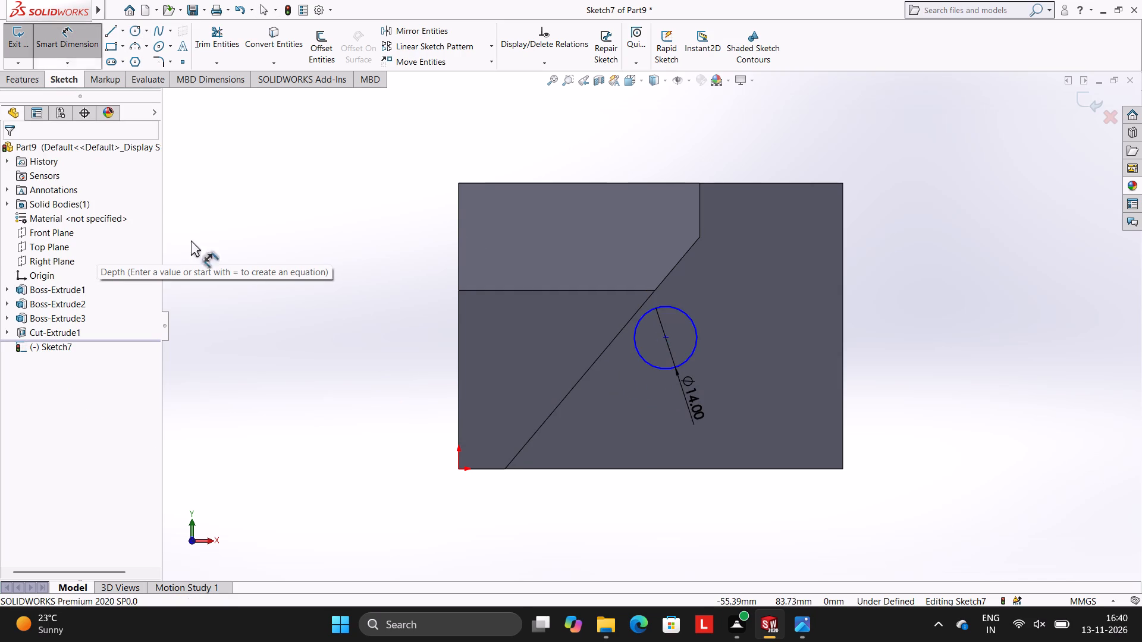
pyautogui.click(664, 336)
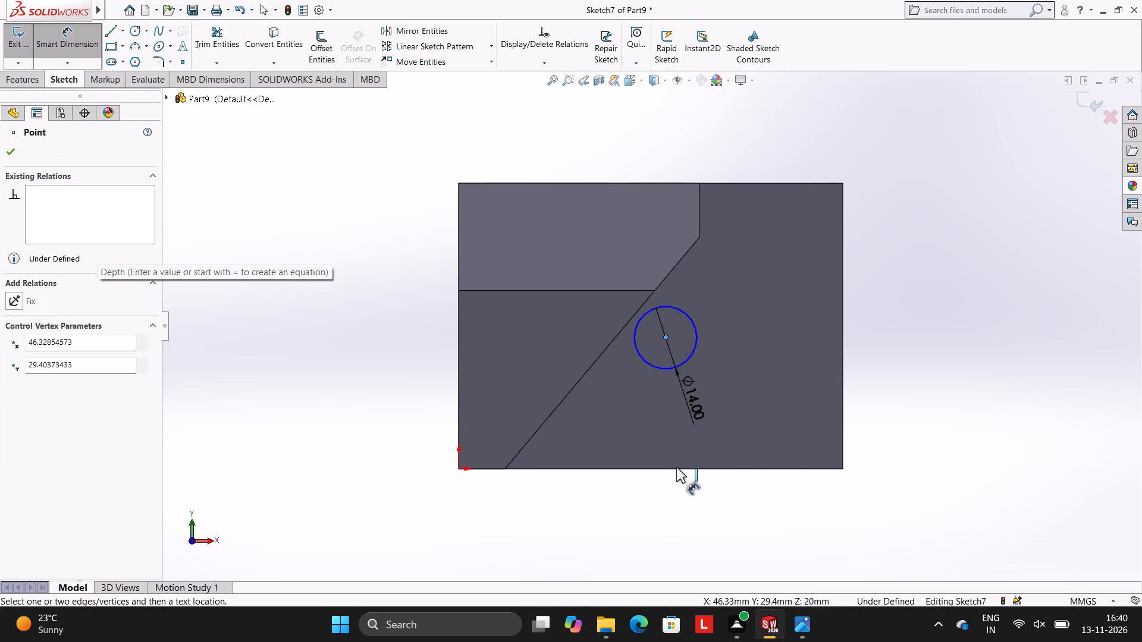
pyautogui.click(676, 468)
pyautogui.click(919, 392)
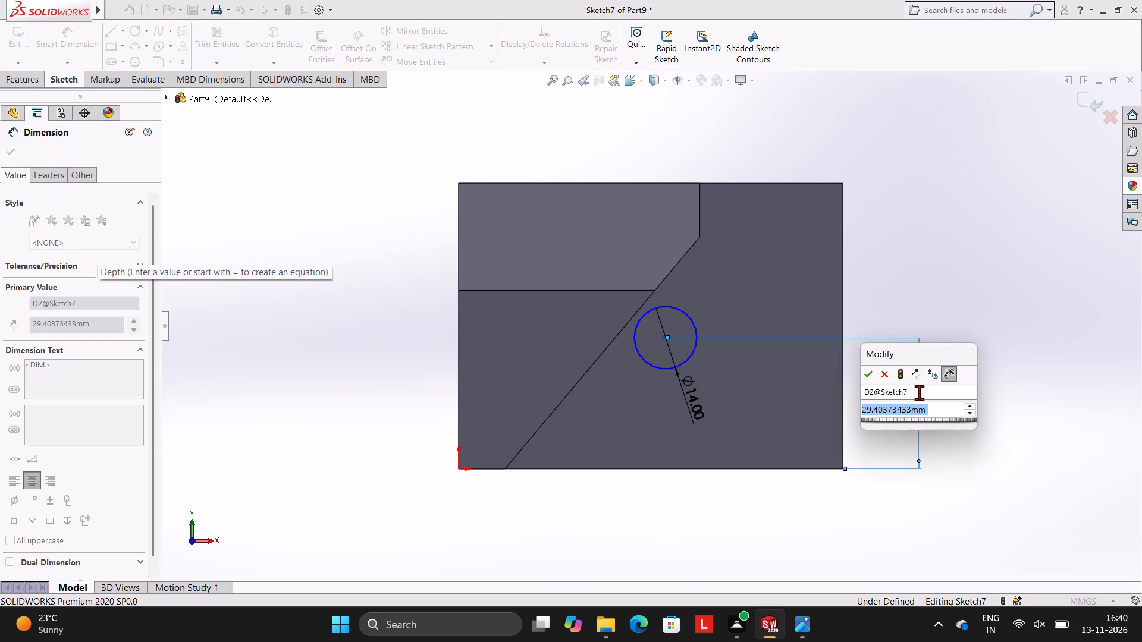
pyautogui.write('26')
pyautogui.press('Return')
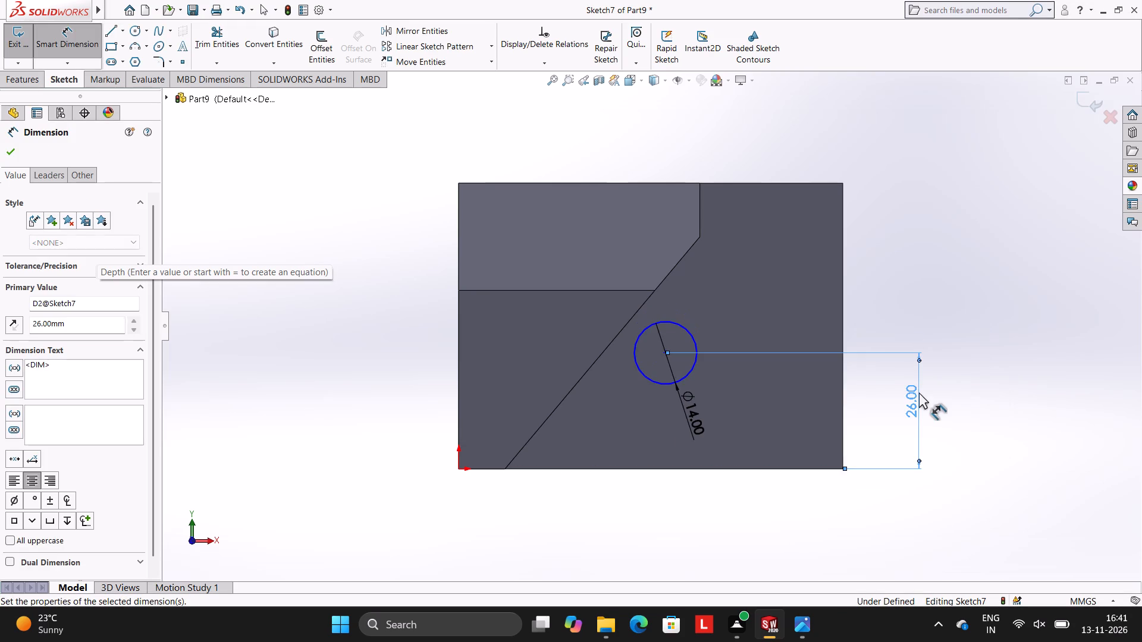
pyautogui.press('Escape')
pyautogui.press('Escape')
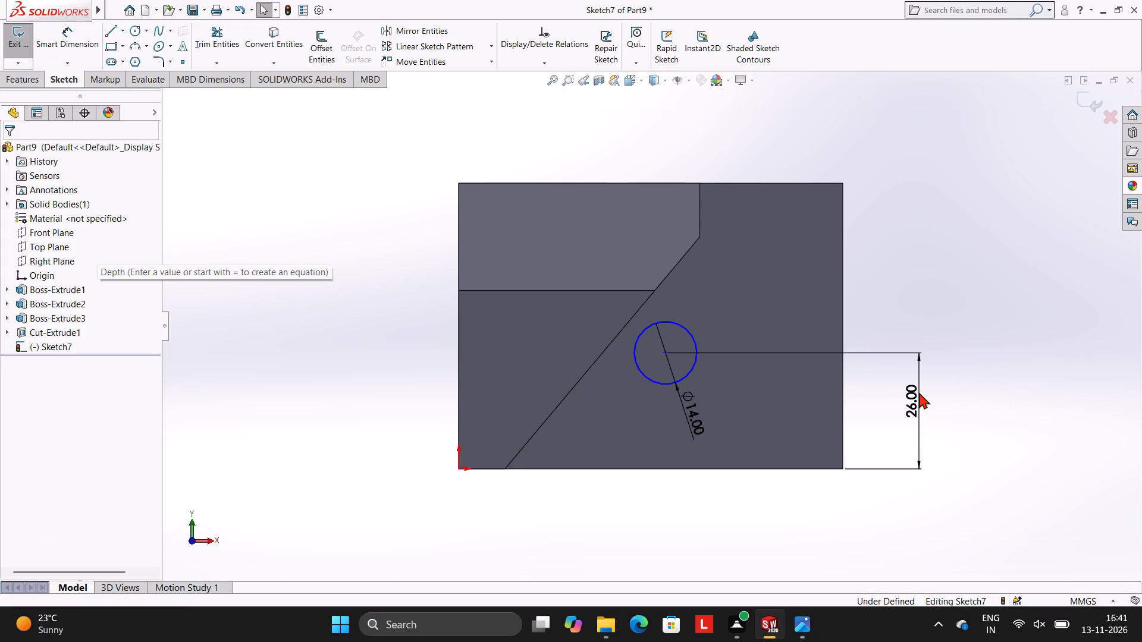
# Dimension the circle's centre 46 mm from the part's vertical edge at the origin side.
pyautogui.click(71, 42)
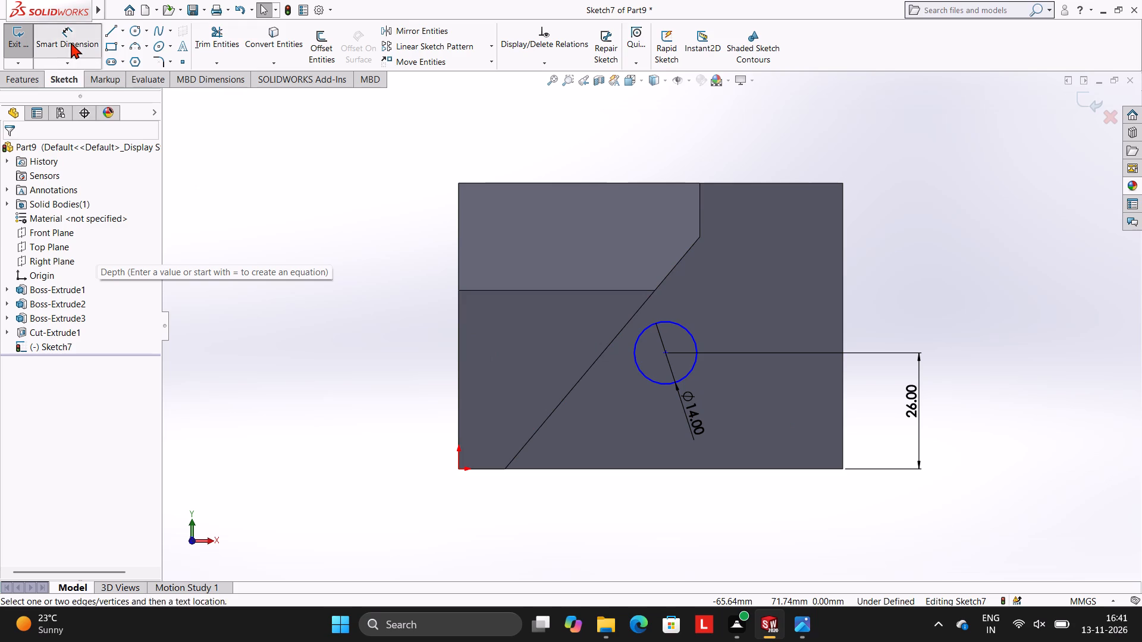
pyautogui.click(459, 364)
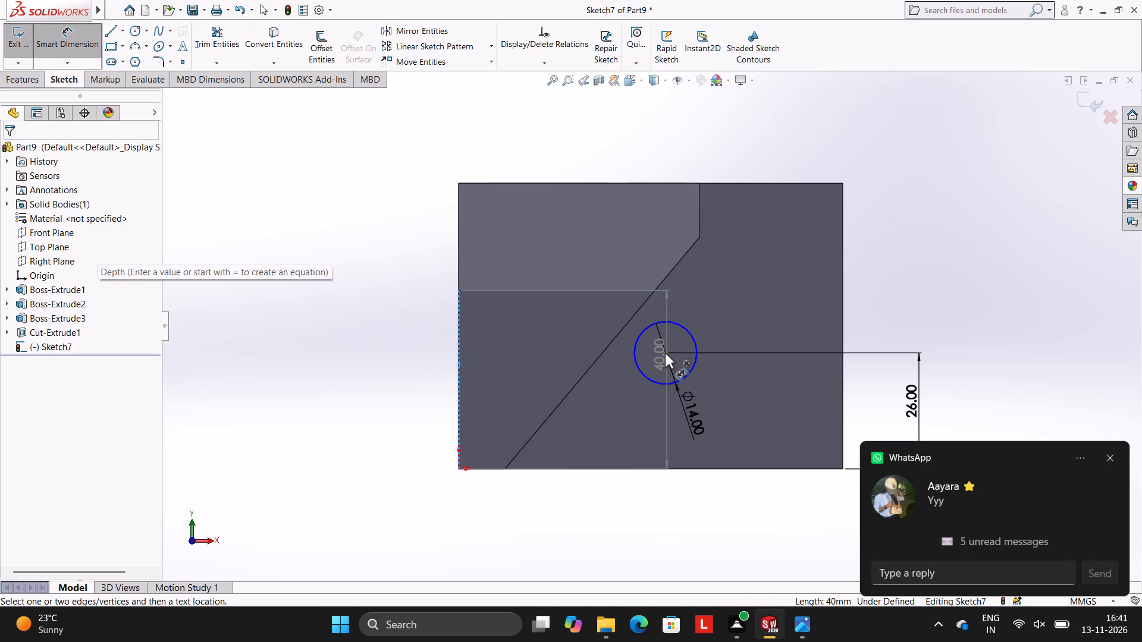
pyautogui.click(665, 353)
pyautogui.click(582, 145)
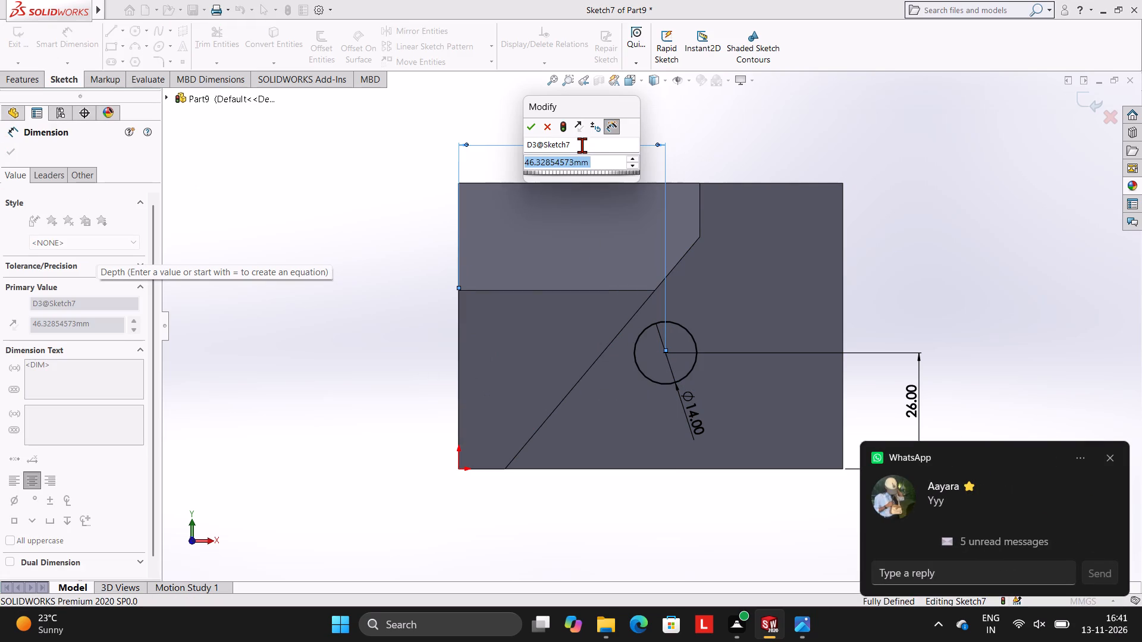
pyautogui.write('46')
pyautogui.press('Return')
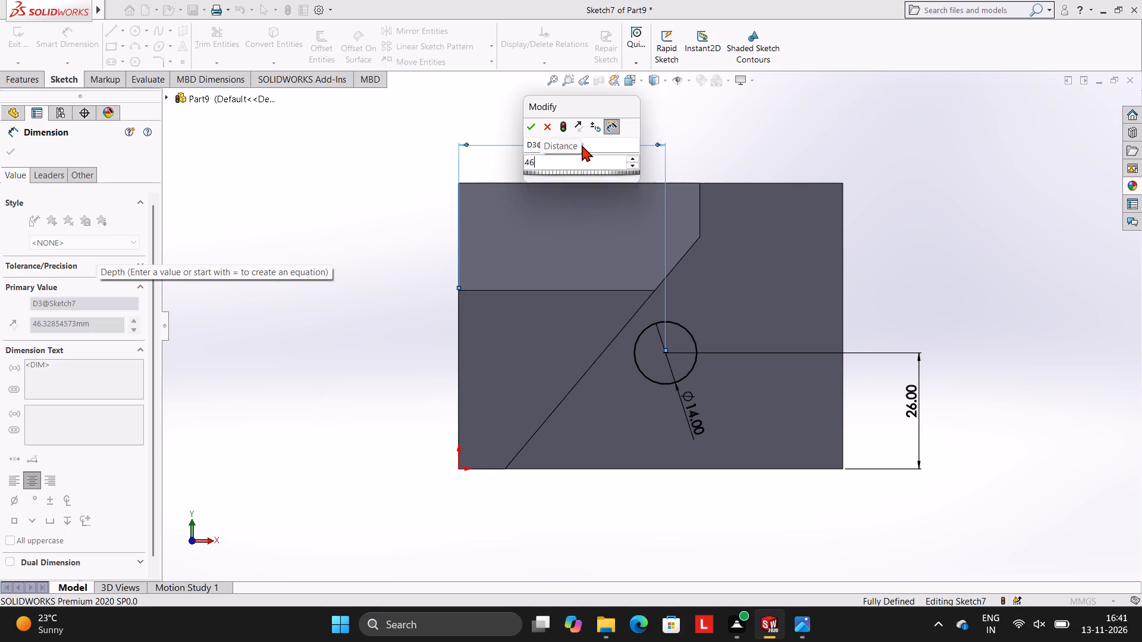
pyautogui.press('Escape')
pyautogui.press('Escape')
pyautogui.press('Escape')
pyautogui.press('Escape')
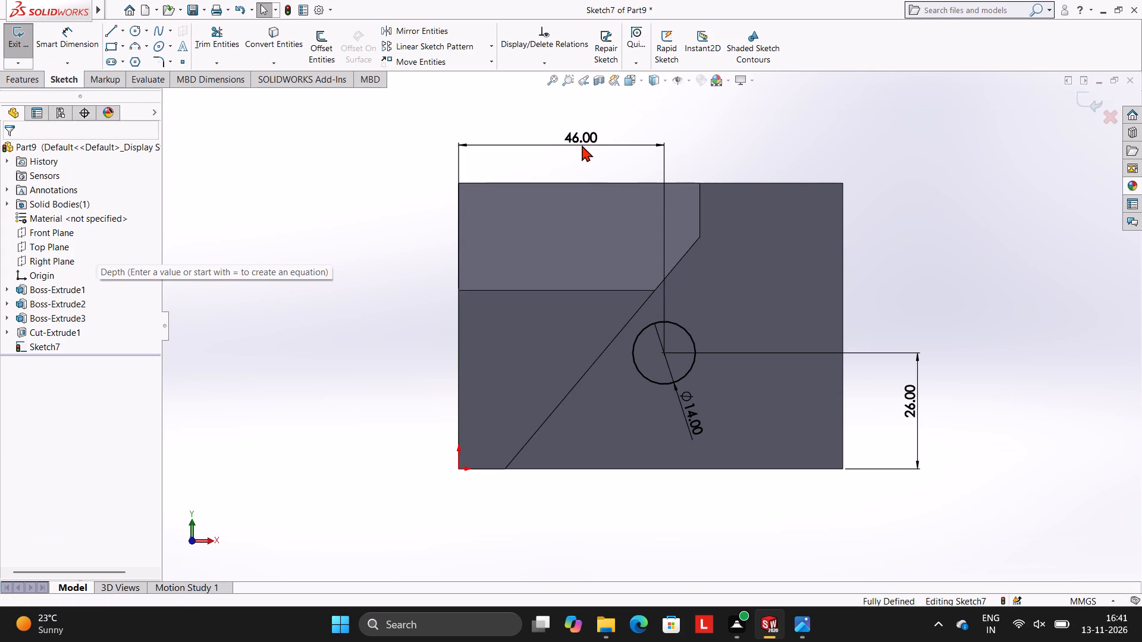
# Cut the 14 mm circle into the part with a blind extruded cut 65 mm deep.
pyautogui.click(30, 81)
pyautogui.click(206, 45)
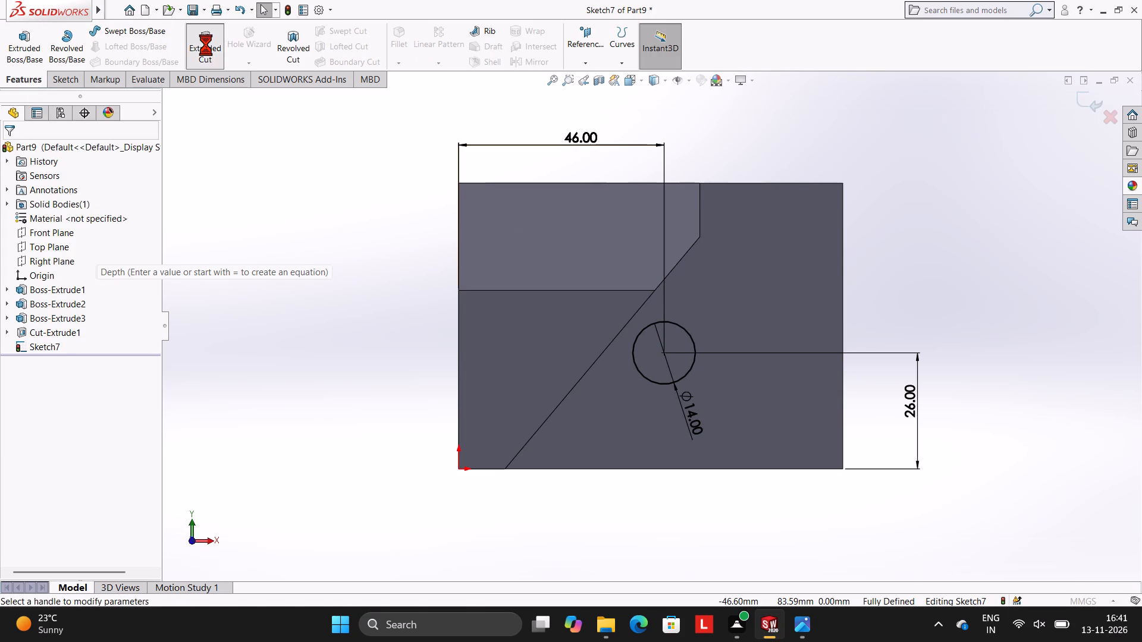
pyautogui.click(14, 153)
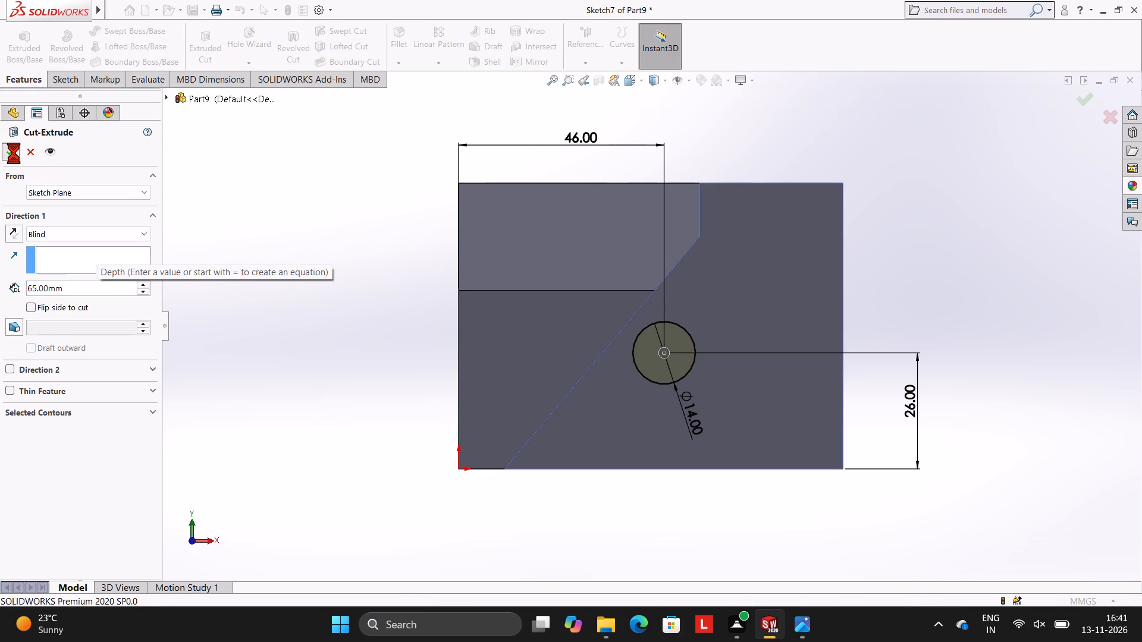
pyautogui.click(230, 164)
# Open a new sketch on the lower step face around the hole, viewed straight on.
pyautogui.moveTo(718, 297); pyautogui.dragTo(679, 160, button='middle')
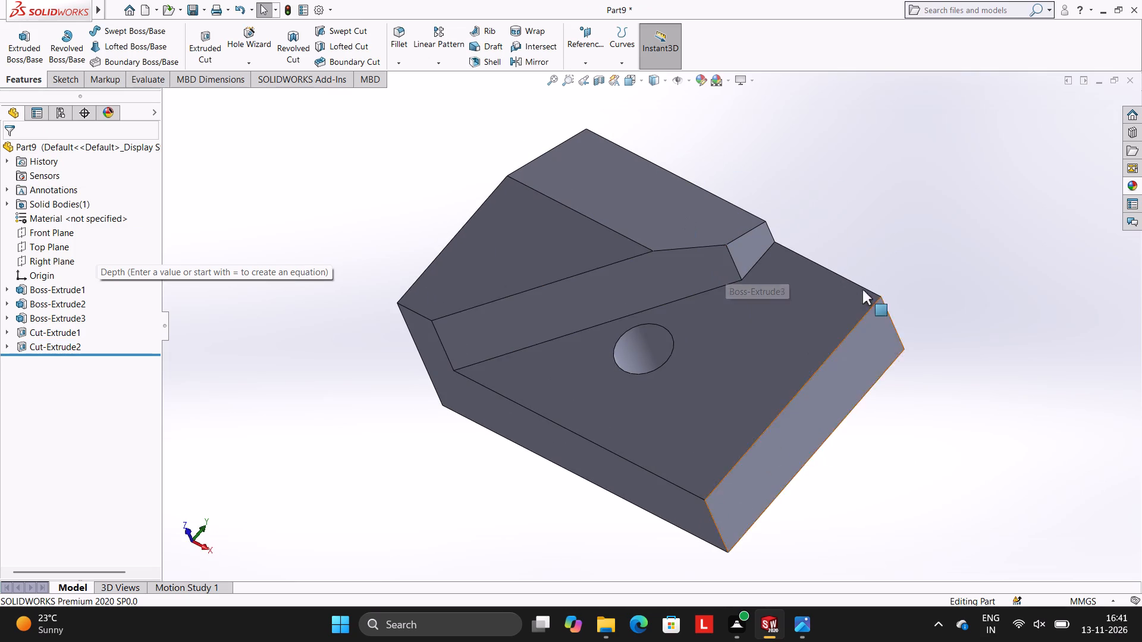
pyautogui.moveTo(843, 253); pyautogui.dragTo(865, 266, button='middle')
pyautogui.click(755, 374)
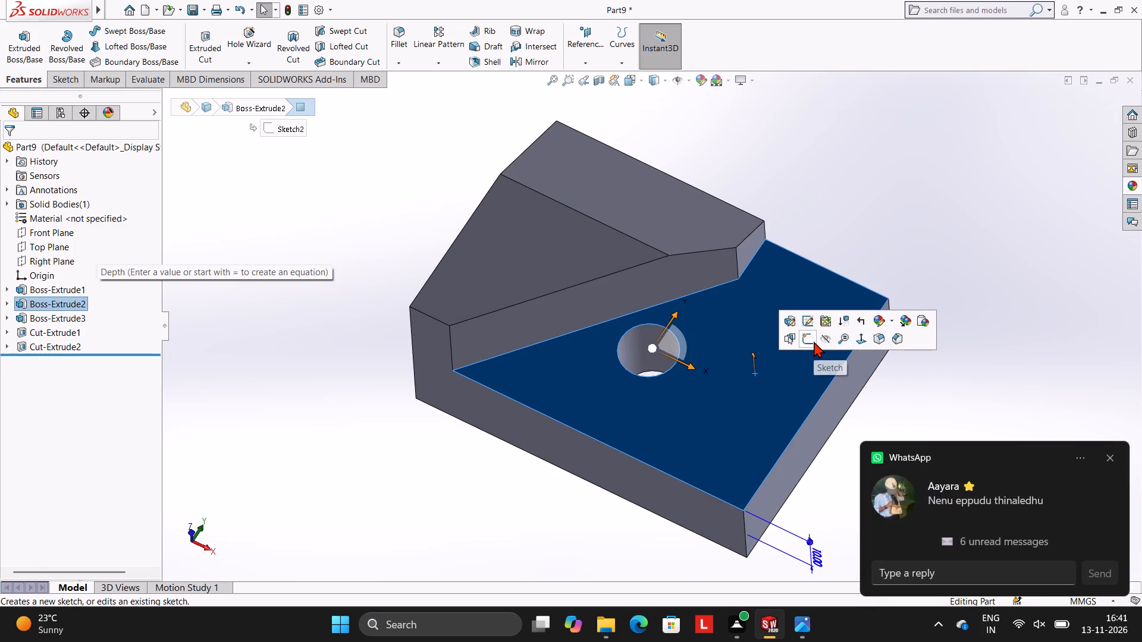
pyautogui.click(814, 341)
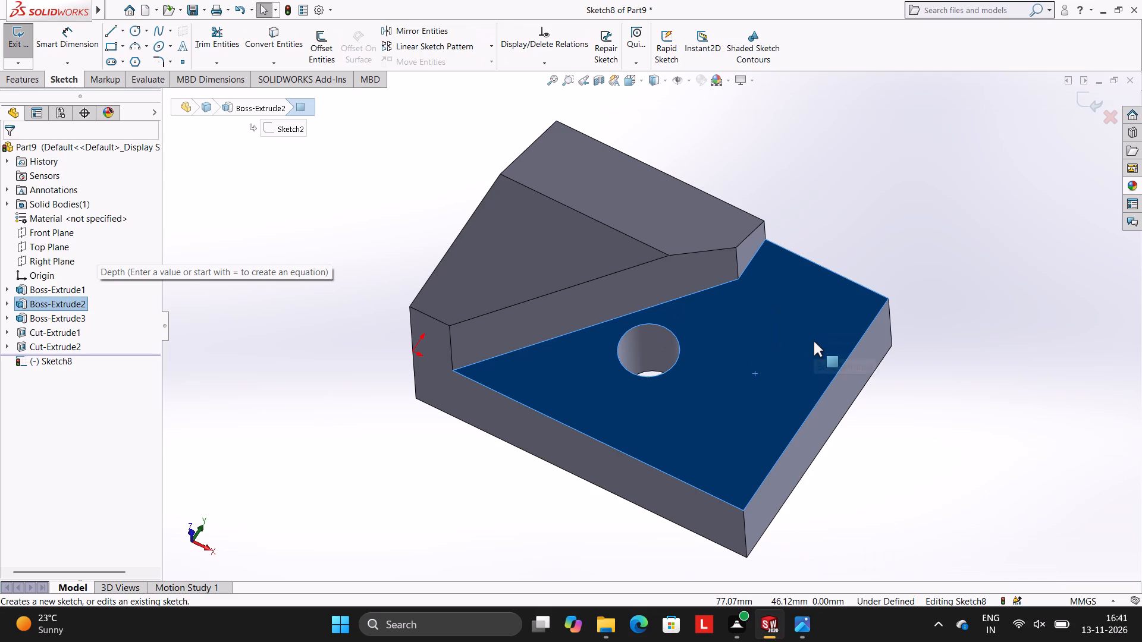
pyautogui.hotkey('ctrl', '8')
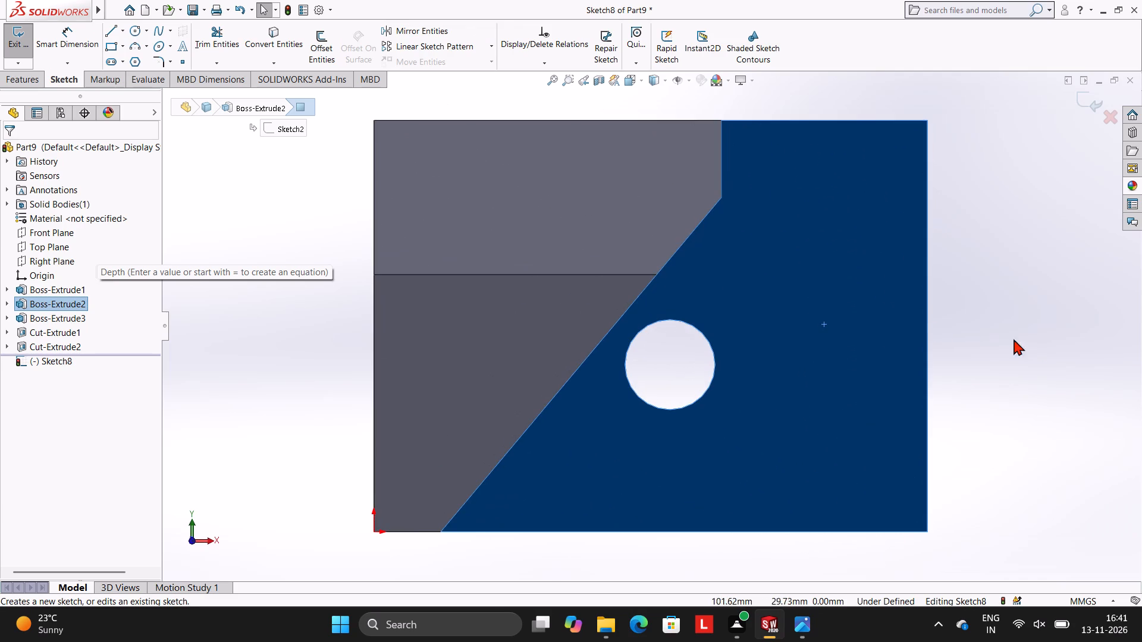
pyautogui.scroll(1, 924, 323)
pyautogui.press('Escape')
pyautogui.scroll(2, 887, 355)
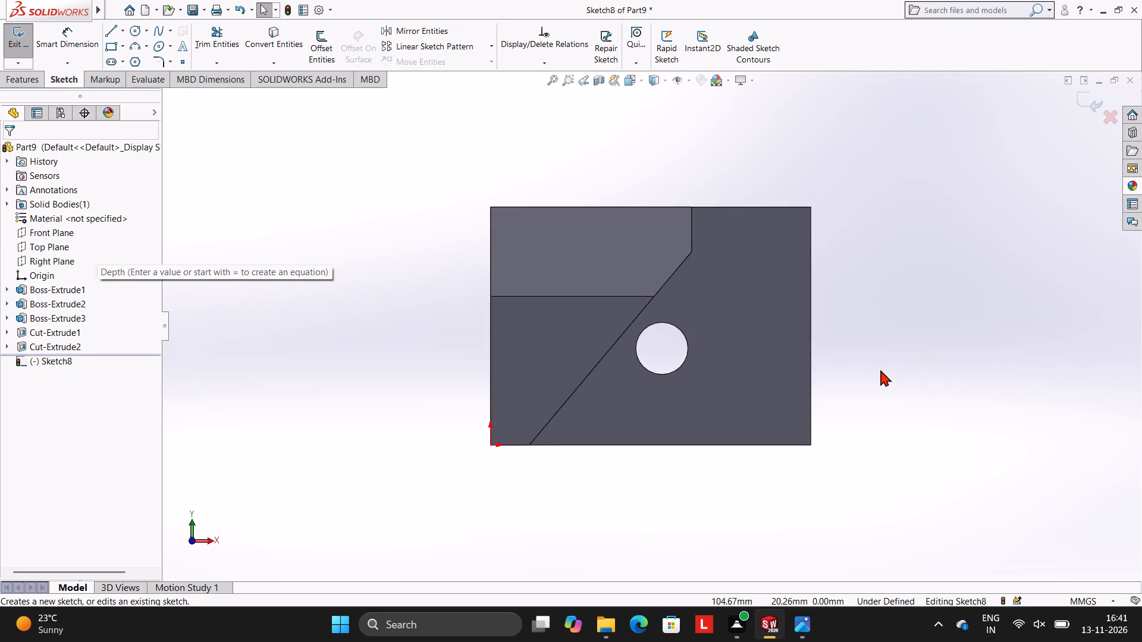
pyautogui.scroll(-3, 880, 370)
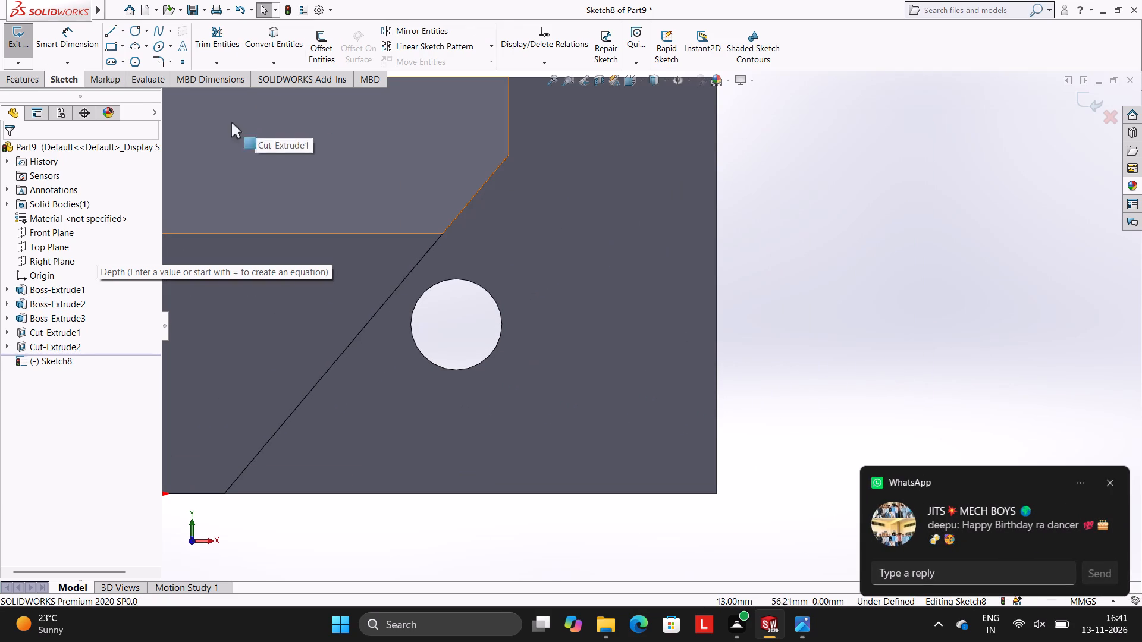
# Sketch a 26 mm vertical line up the face's outer edge from the corner farthest along from the origin.
pyautogui.click(108, 33)
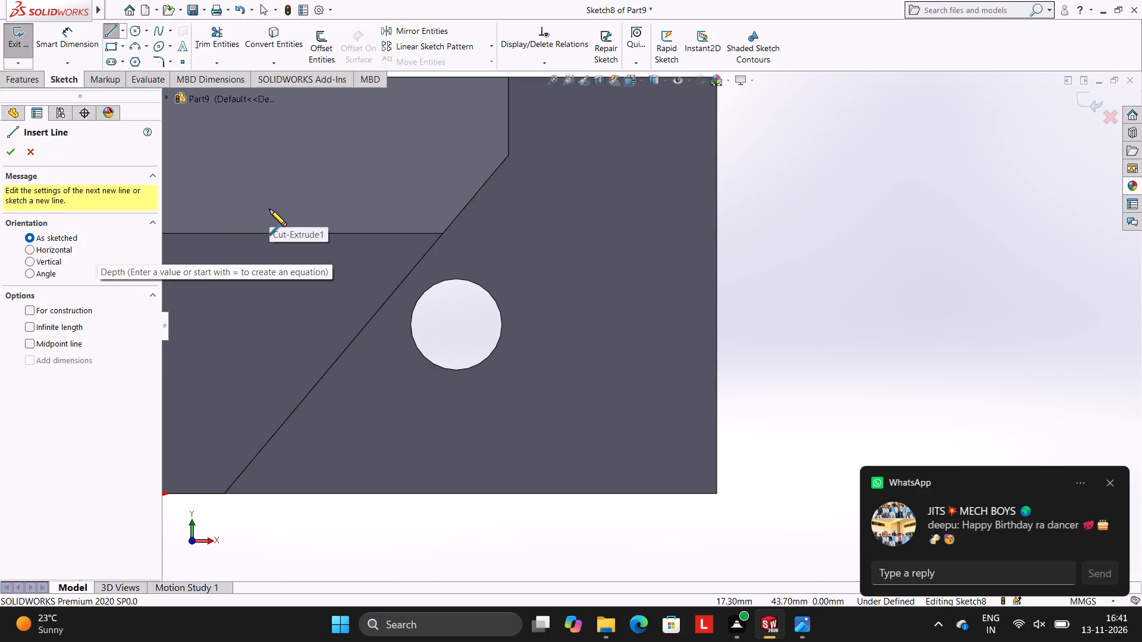
pyautogui.click(719, 490)
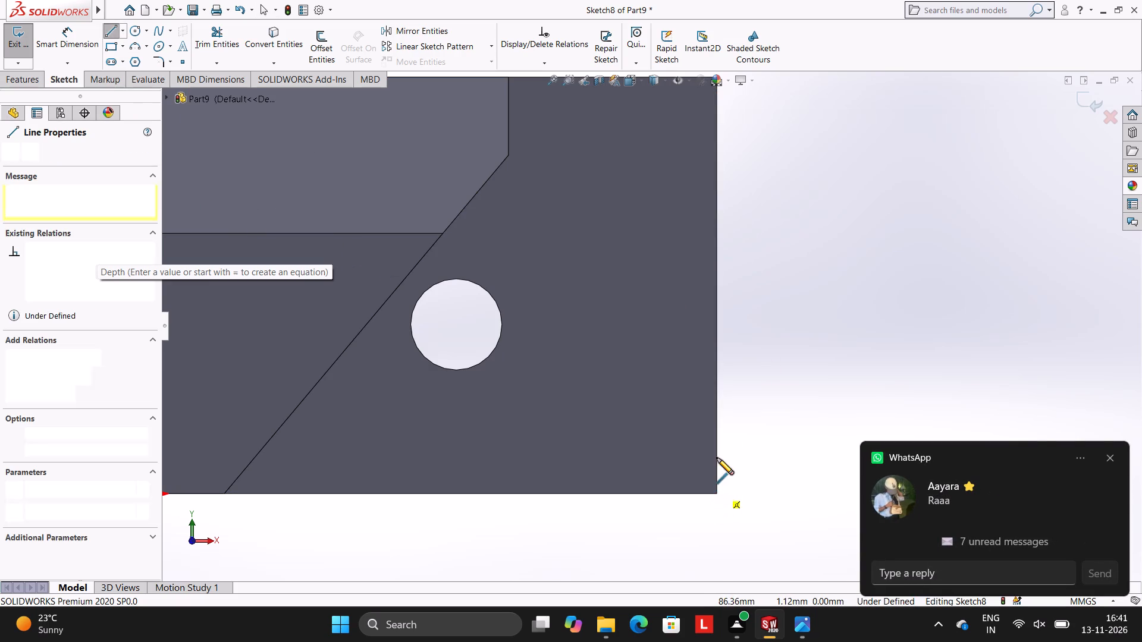
pyautogui.press('Escape')
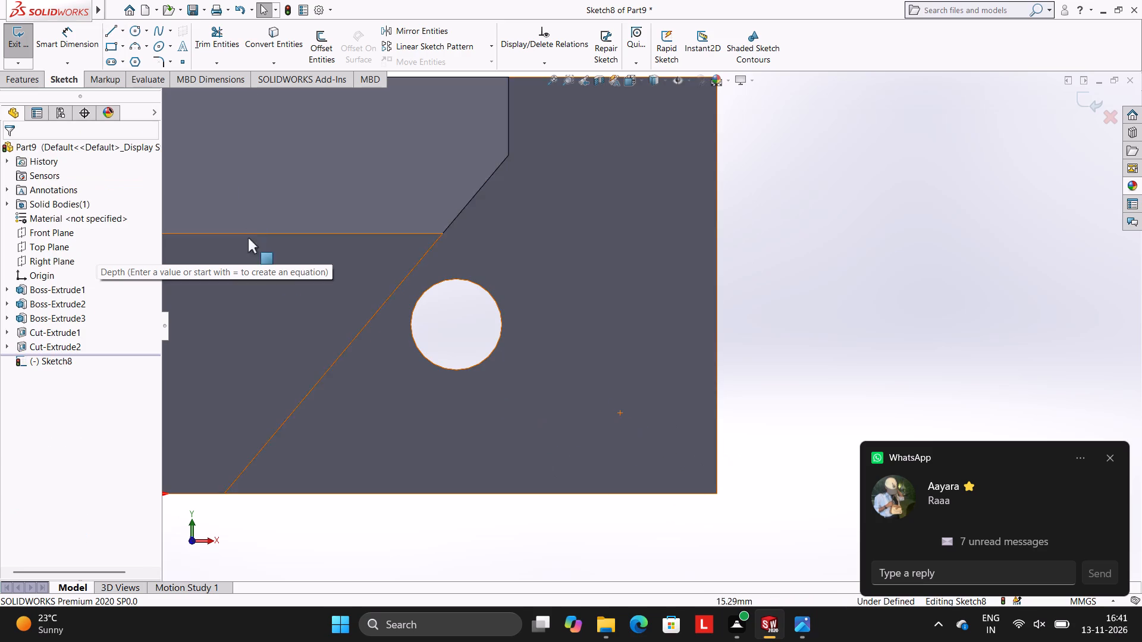
pyautogui.click(115, 33)
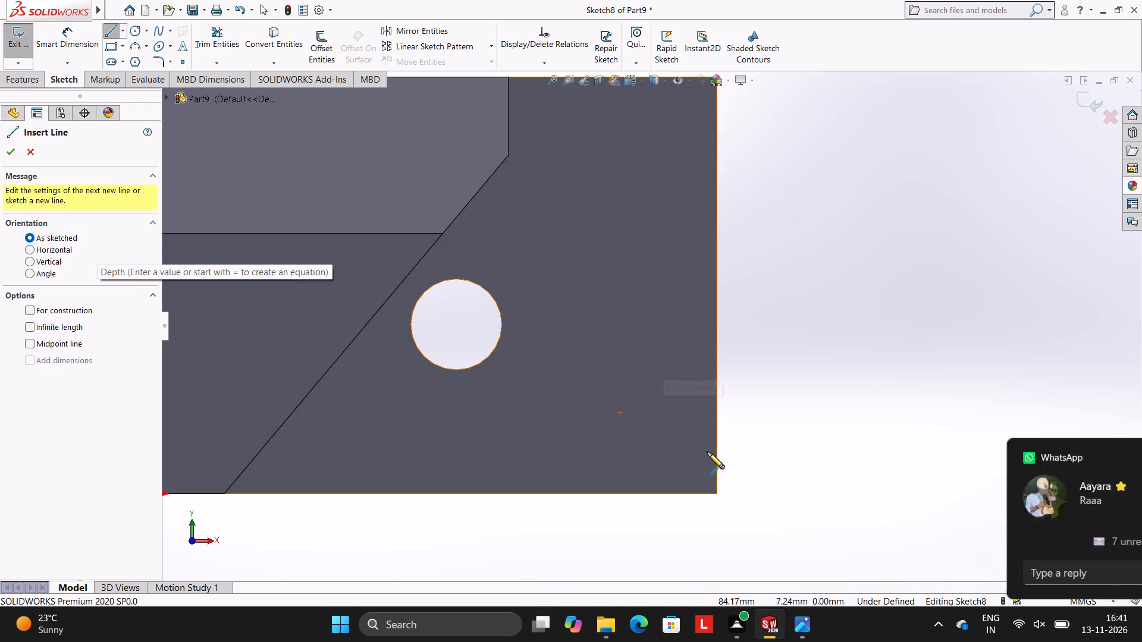
pyautogui.click(717, 495)
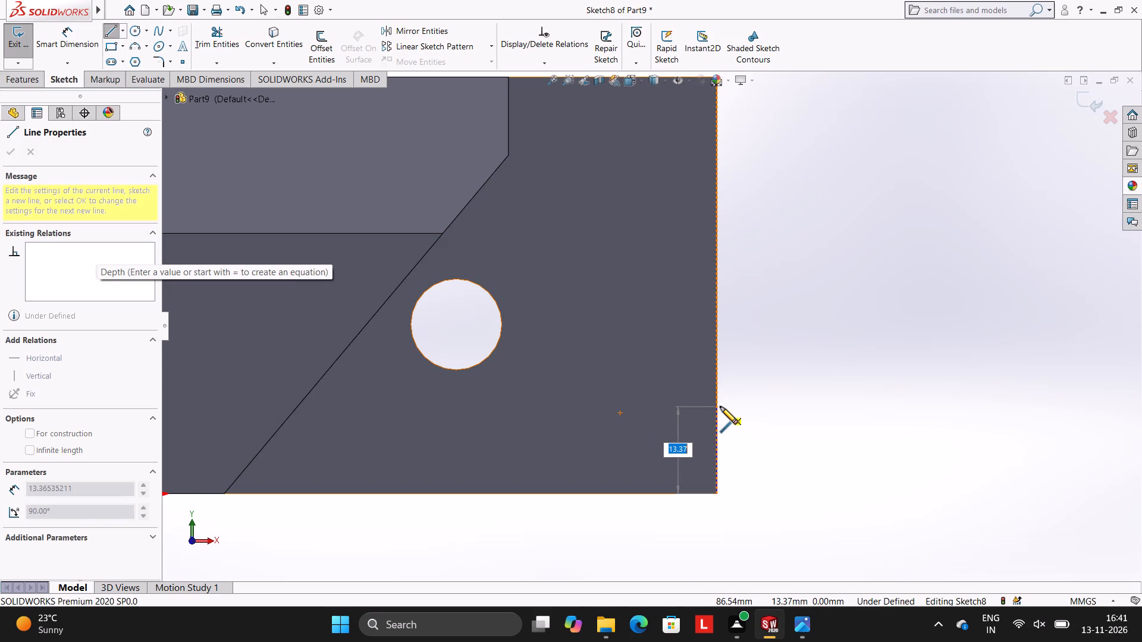
pyautogui.write('26')
pyautogui.press('Return')
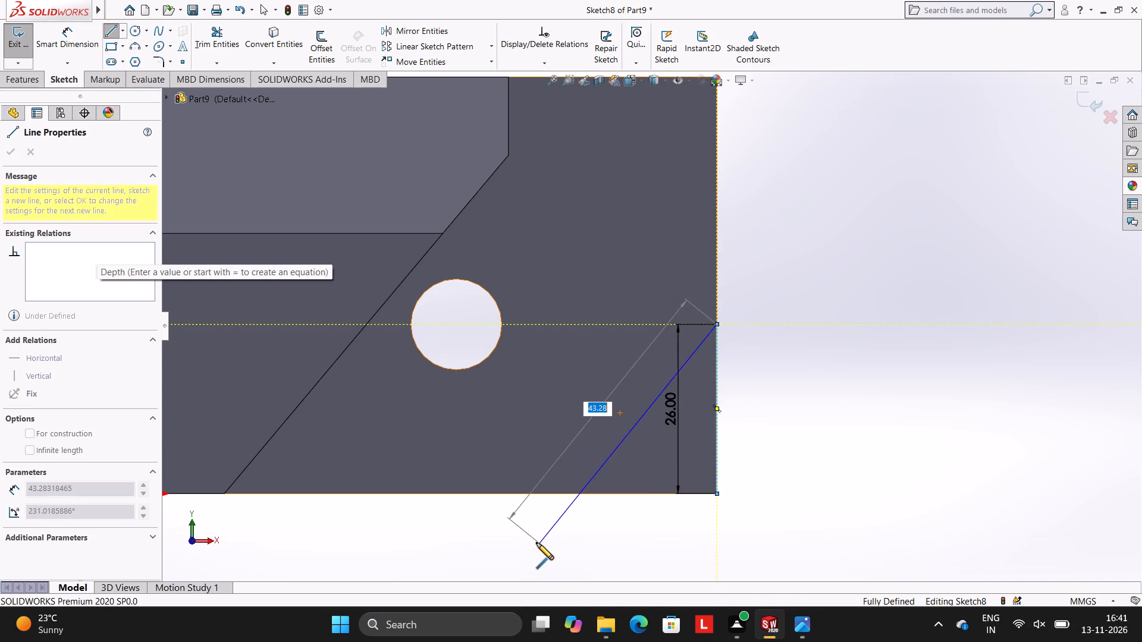
pyautogui.press('Escape')
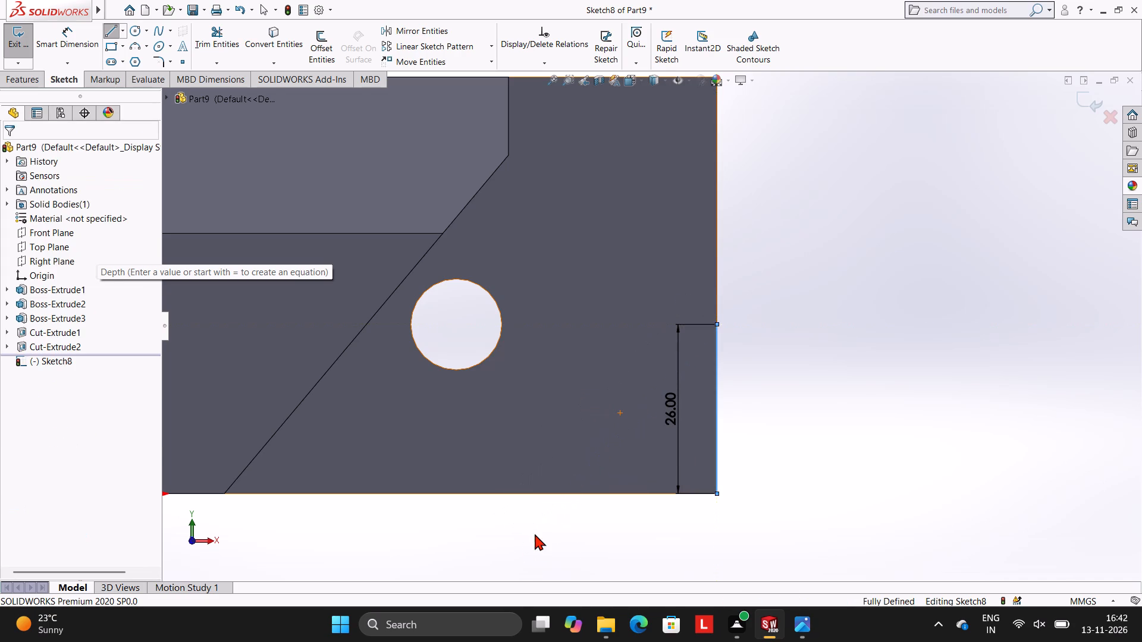
# Sketch a line perpendicular to the boss's angled edge, starting level with the hole's centre and ending just past the face's lower edge.
pyautogui.click(111, 28)
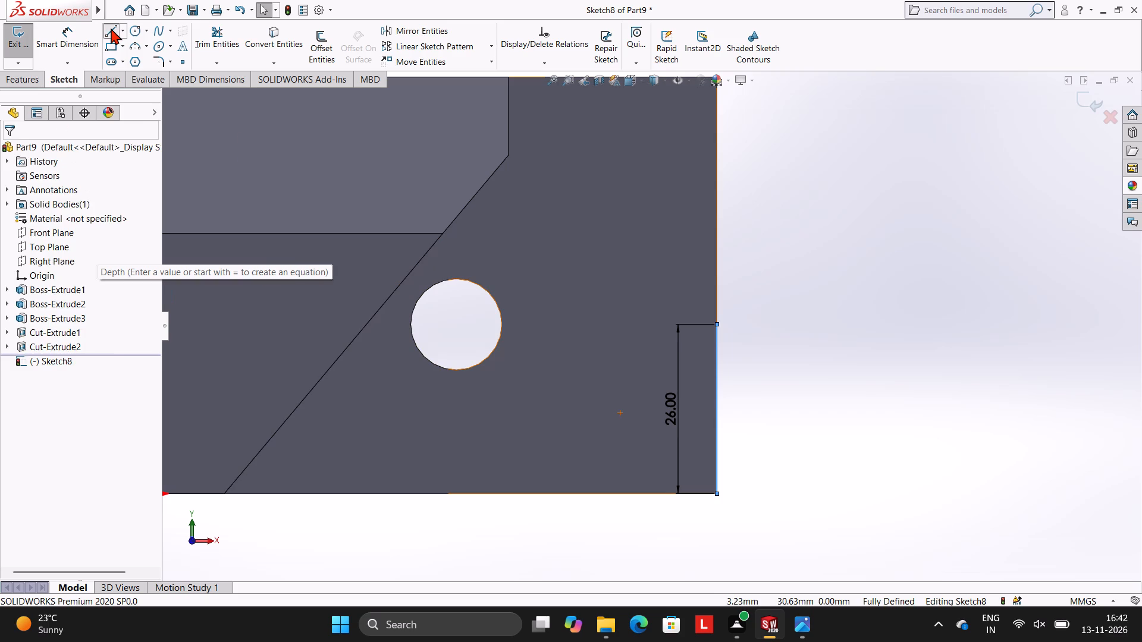
pyautogui.click(366, 324)
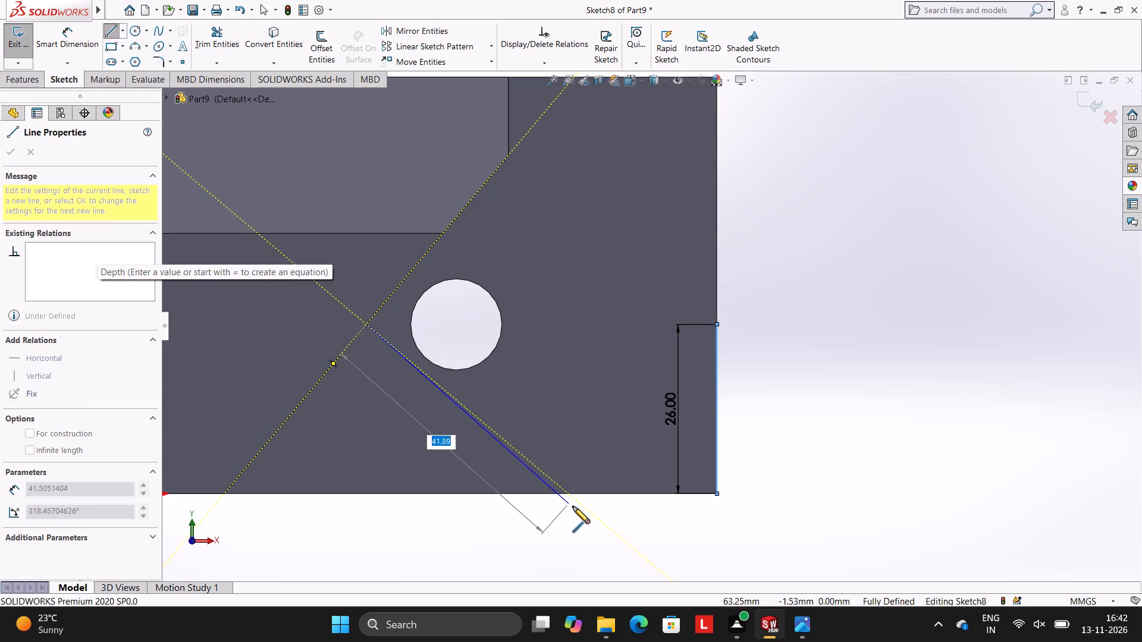
pyautogui.click(588, 510)
pyautogui.press('Escape')
pyautogui.press('Escape')
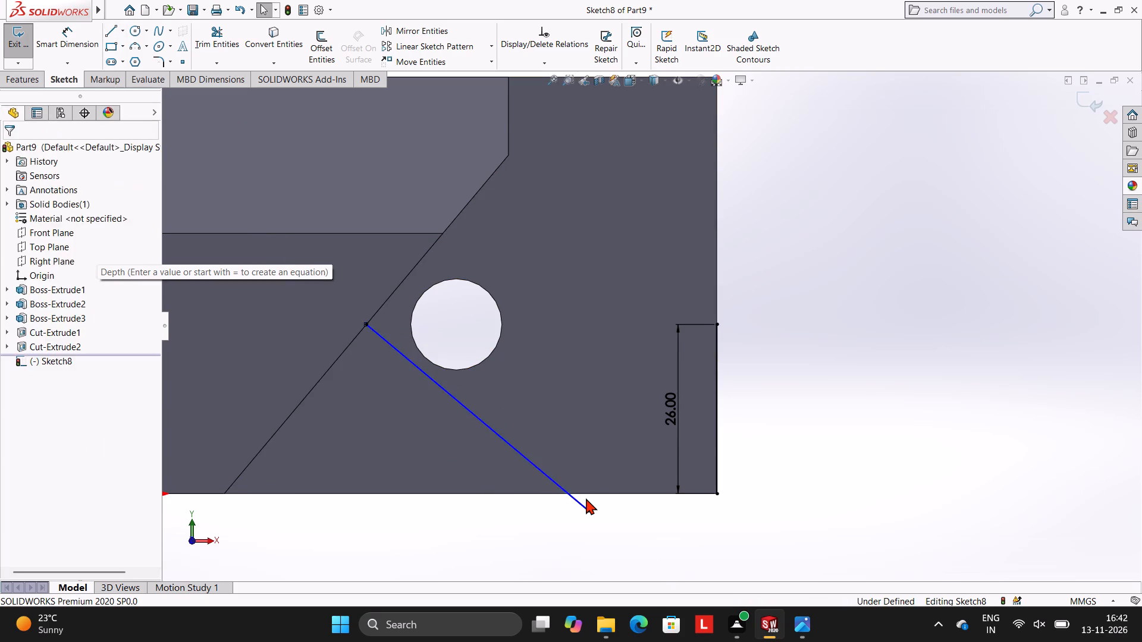
# Sketch a slanted line about 38 mm long from the 26 mm line's upper end, perpendicular to and crossing the first slanted line.
pyautogui.click(112, 32)
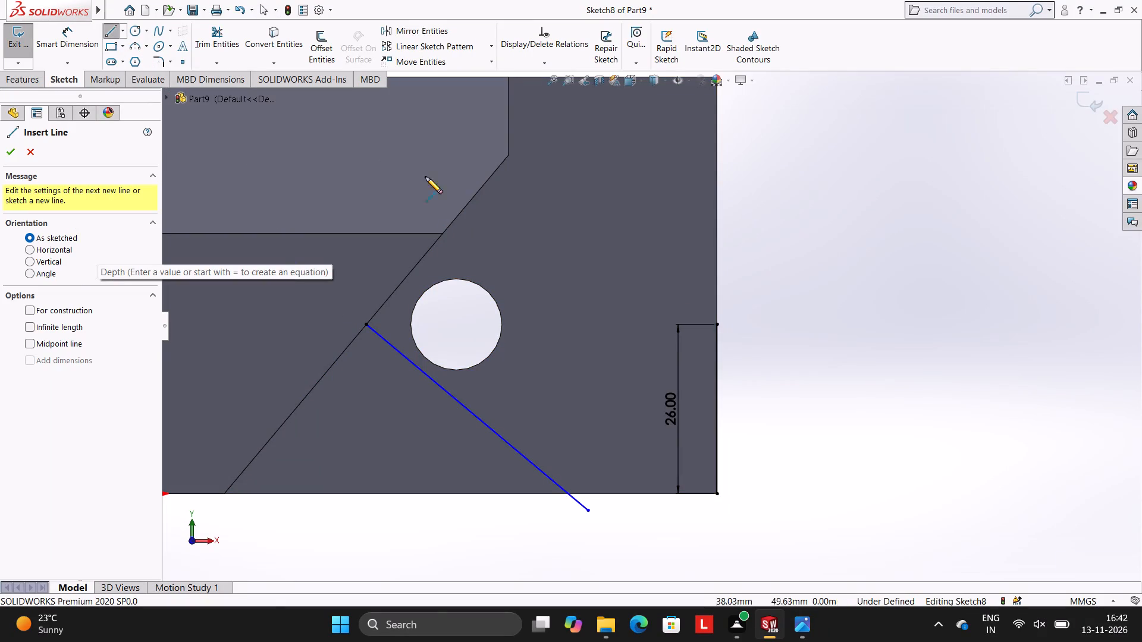
pyautogui.click(718, 324)
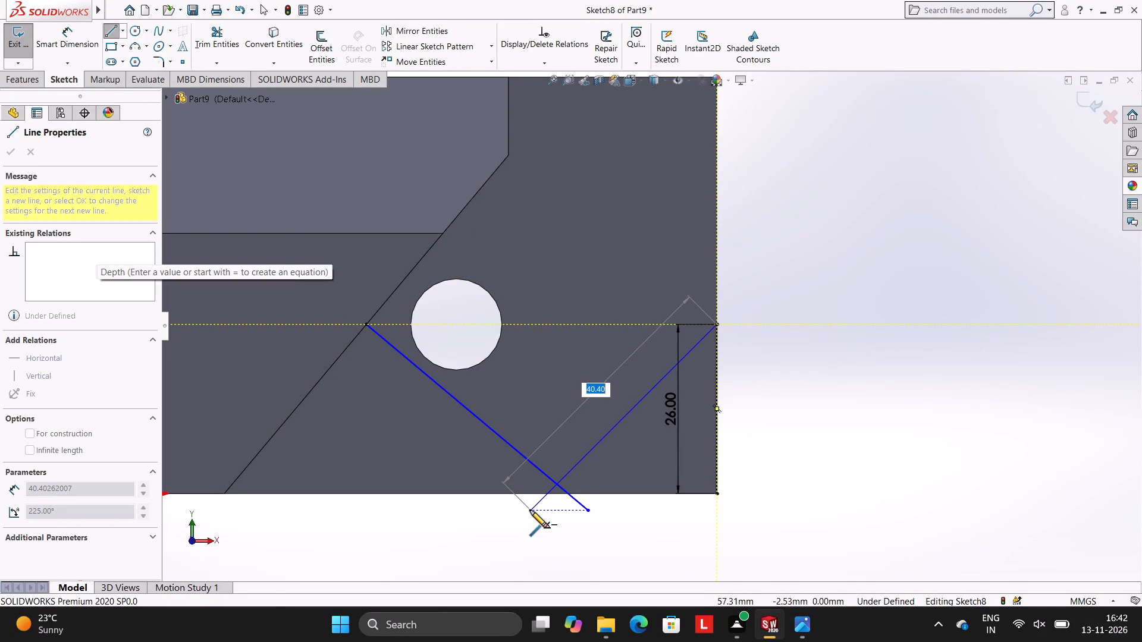
pyautogui.click(560, 515)
pyautogui.press('Escape')
pyautogui.press('Escape')
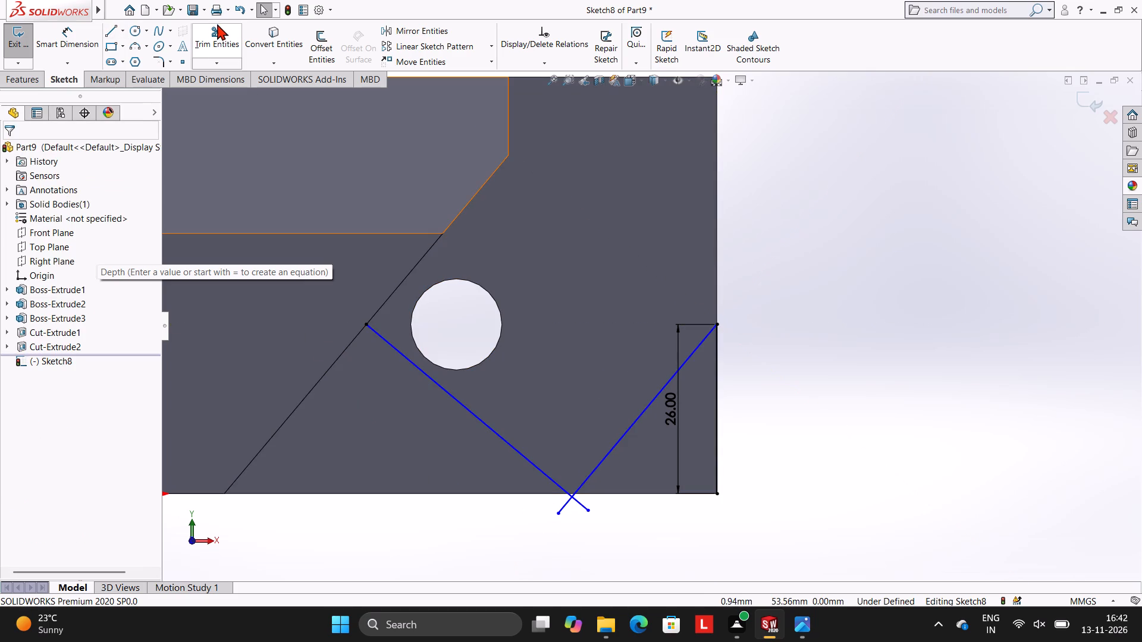
# Trim the overhanging ends of the two slanted lines beyond their crossing point.
pyautogui.click(217, 24)
pyautogui.click(557, 512)
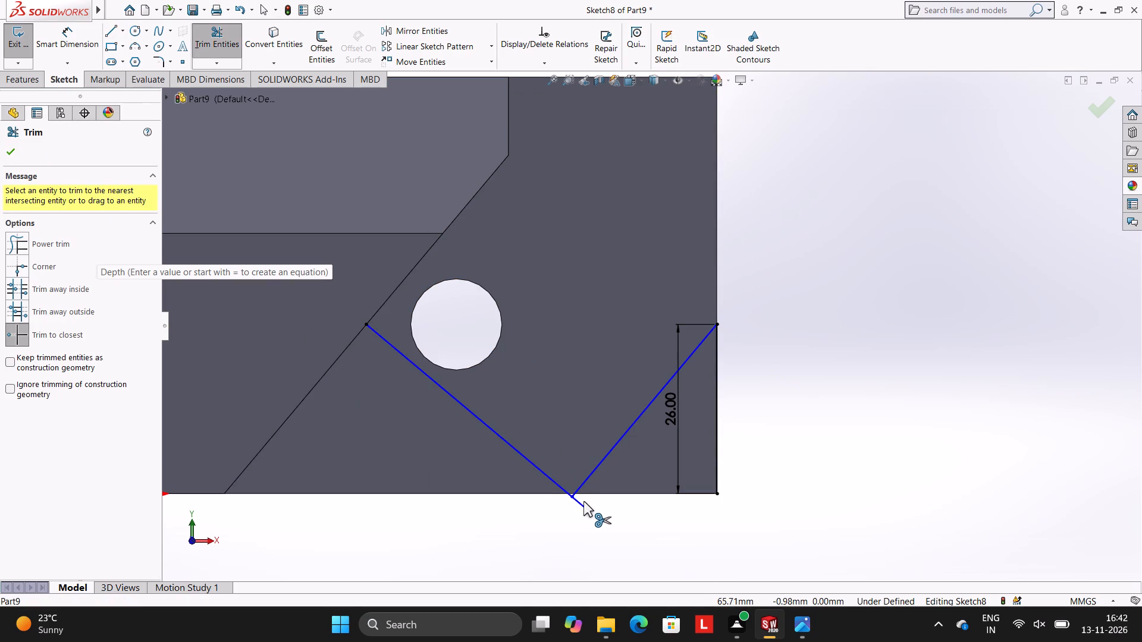
pyautogui.click(576, 502)
# Sketch a horizontal line along the face's lower edge from the 26 mm line's bottom end past the slanted lines' meeting point.
pyautogui.scroll(-6, 602, 512)
pyautogui.scroll(8, 553, 348)
pyautogui.scroll(-3, 711, 228)
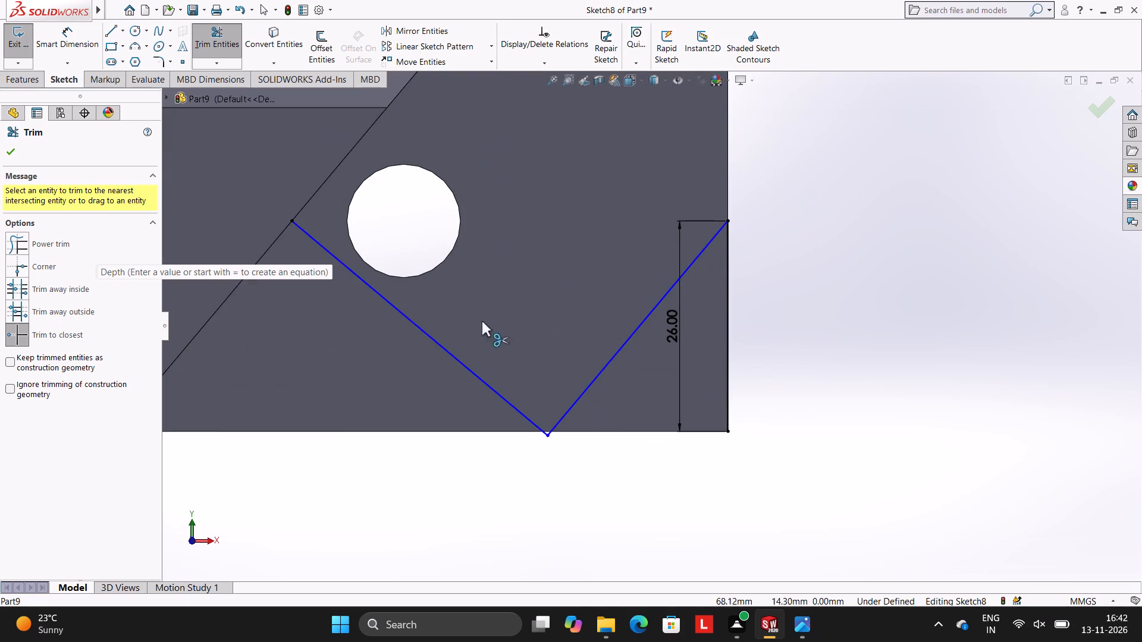
pyautogui.click(108, 33)
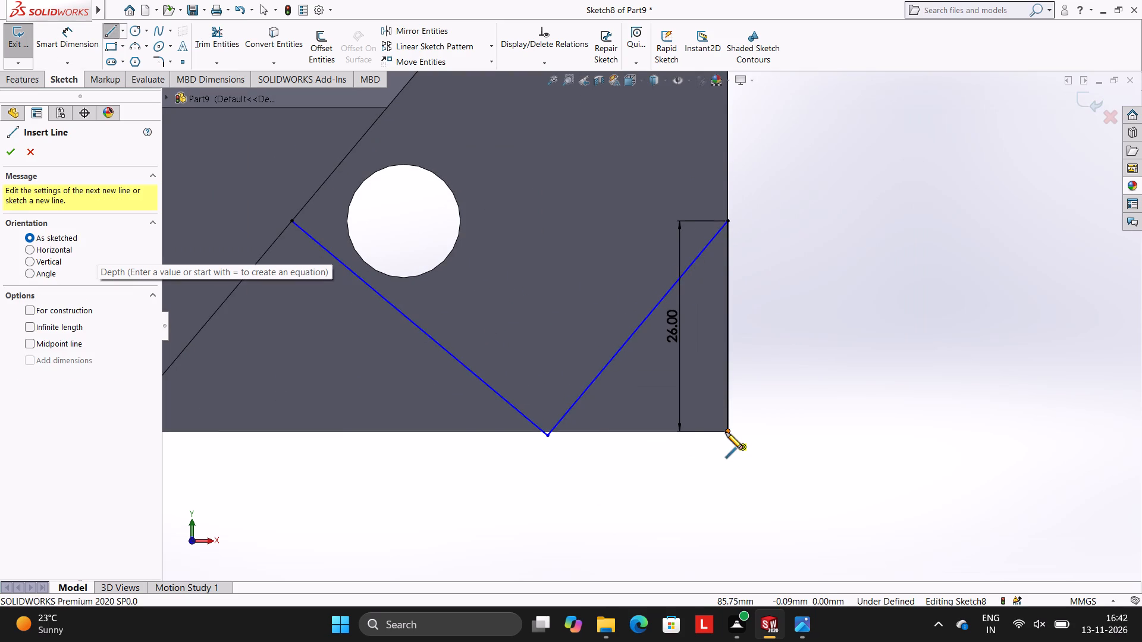
pyautogui.click(726, 432)
pyautogui.click(452, 433)
pyautogui.press('Escape')
pyautogui.press('Escape')
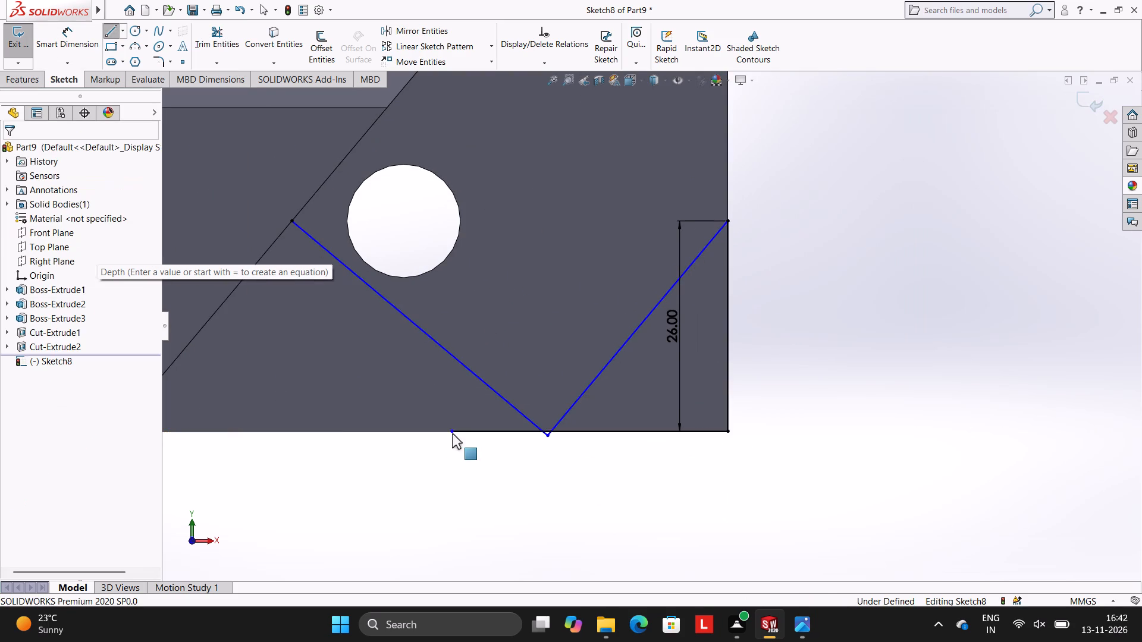
pyautogui.press('Escape')
pyautogui.press('Escape')
# Trim away the slanted line beside the hole and the excess ends near the lower edge, leaving a closed corner triangle.
pyautogui.click(224, 46)
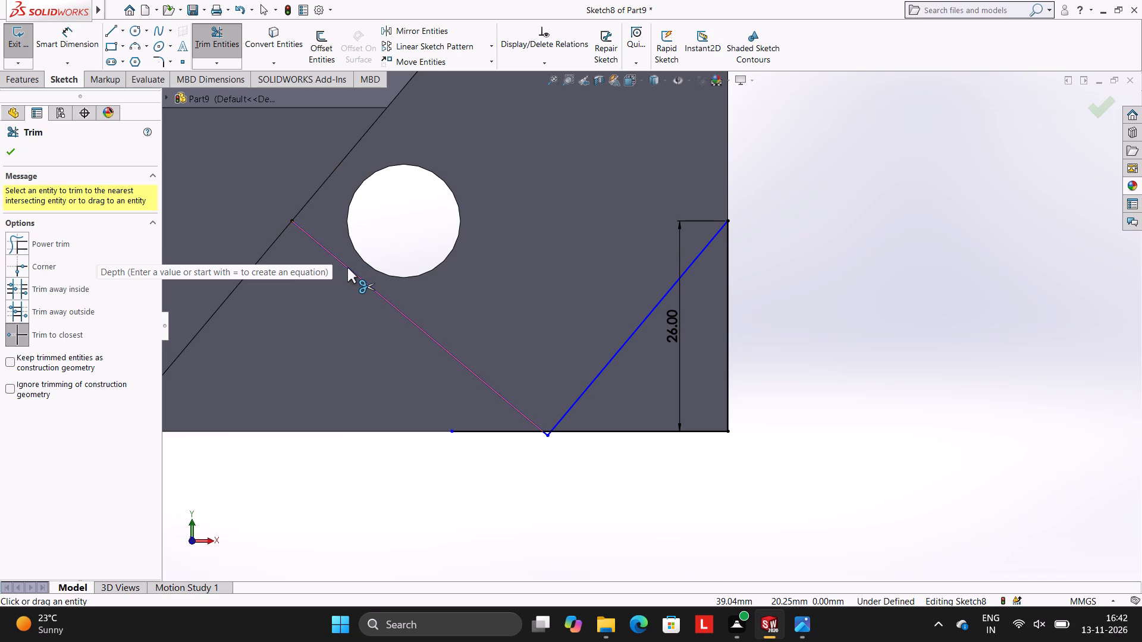
pyautogui.click(347, 267)
pyautogui.scroll(-4, 468, 398)
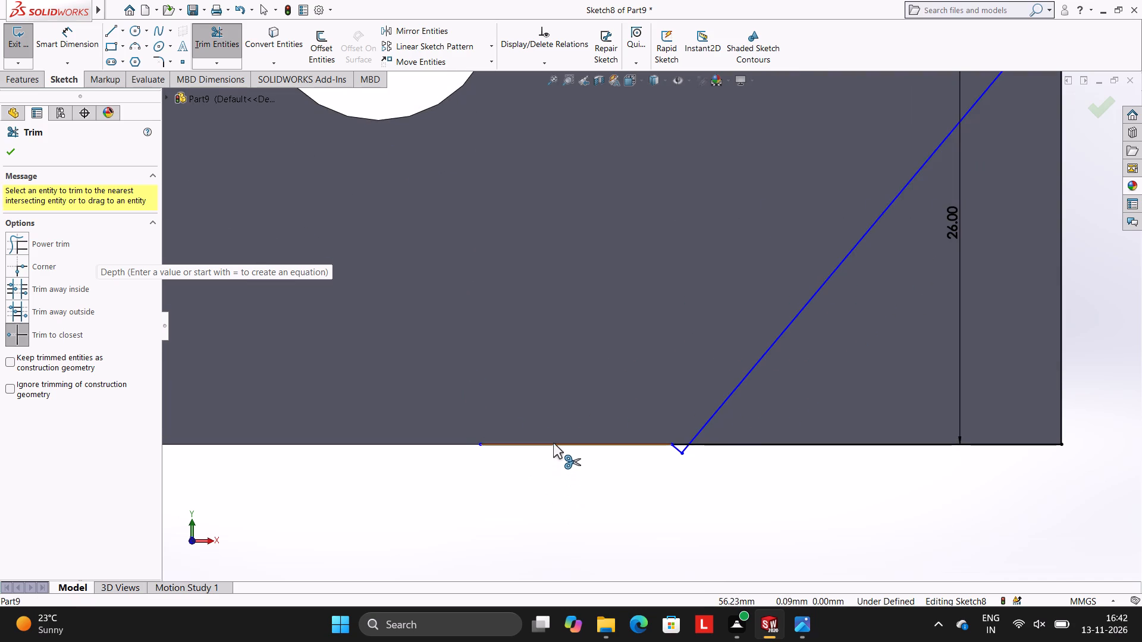
pyautogui.click(553, 443)
pyautogui.click(678, 451)
pyautogui.click(682, 451)
pyautogui.scroll(-5, 684, 449)
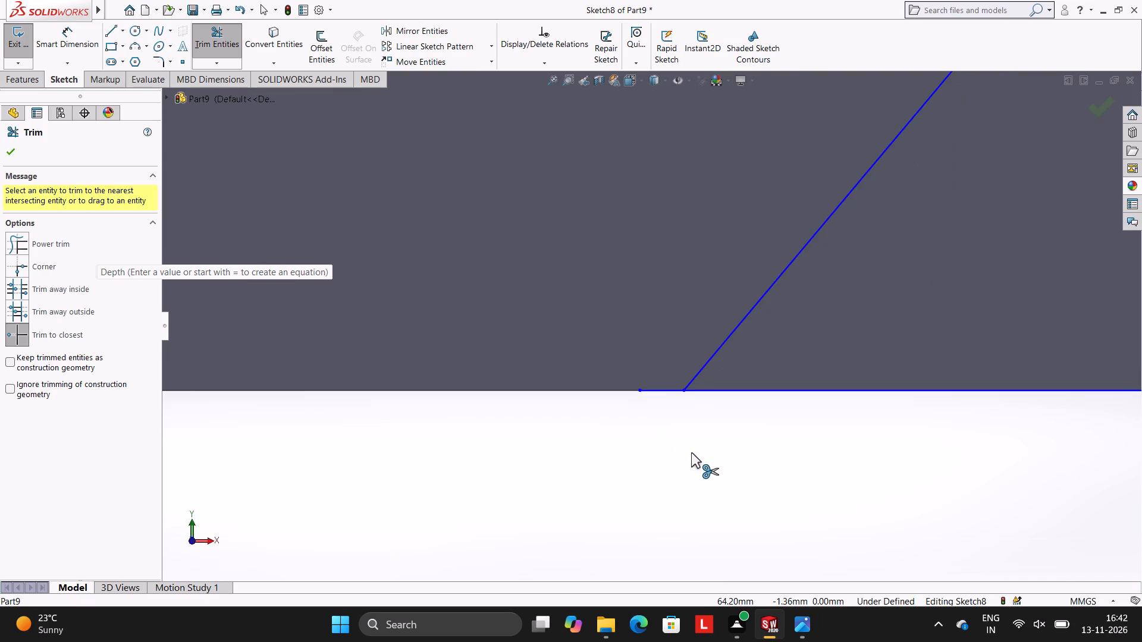
pyautogui.click(650, 393)
pyautogui.scroll(8, 743, 408)
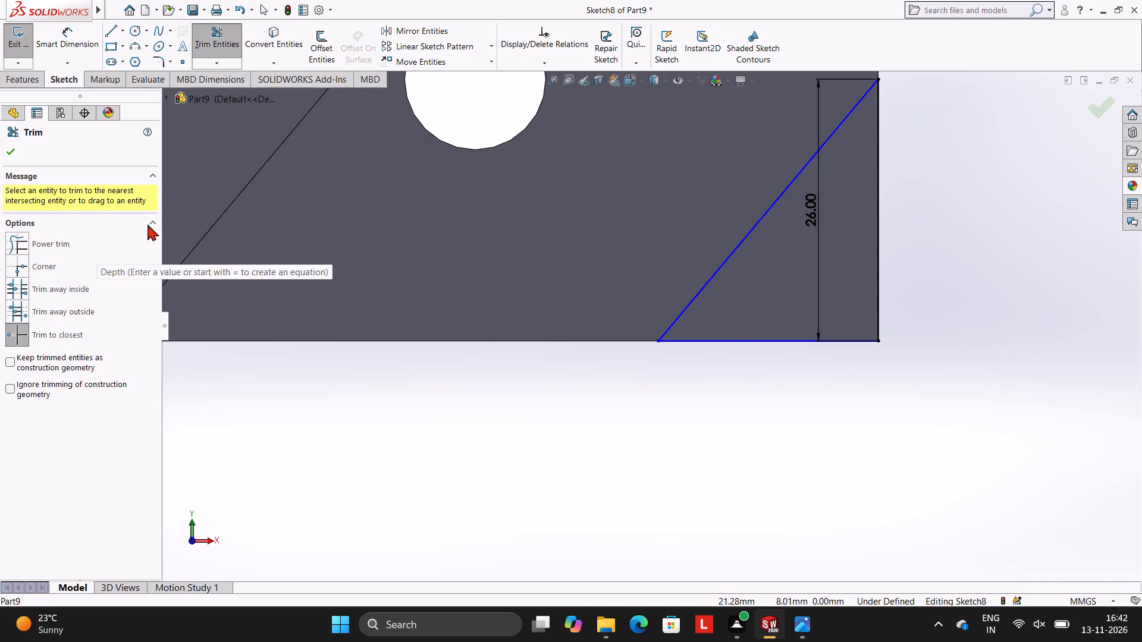
# Dimension the angle between the triangle's slanted line and its horizontal base line, on the outer side.
pyautogui.click(46, 40)
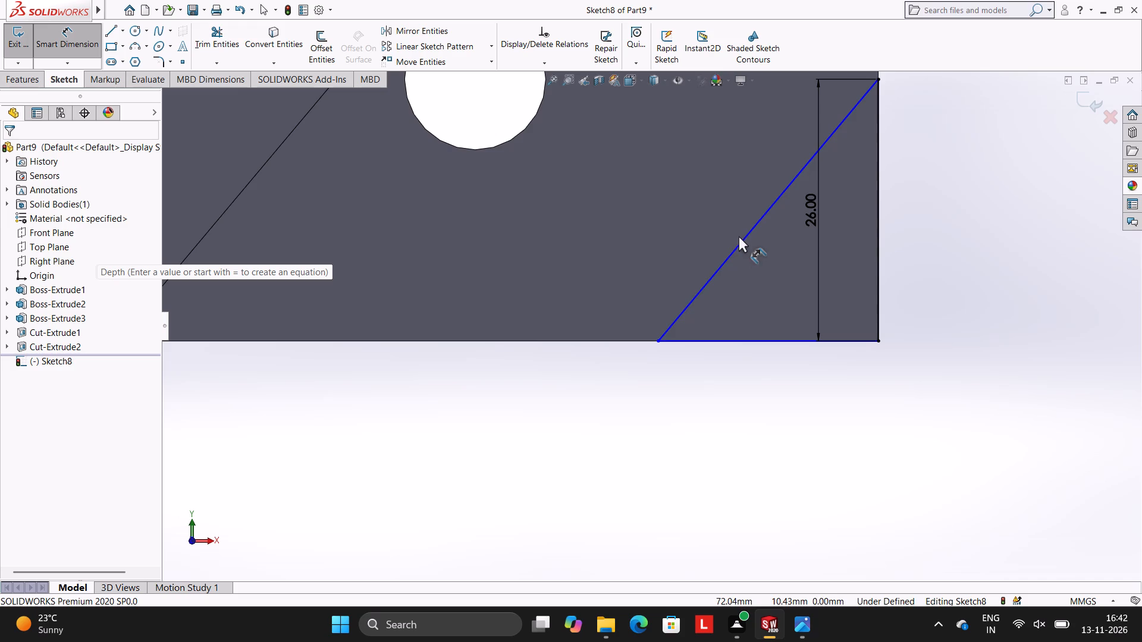
pyautogui.click(745, 238)
pyautogui.click(867, 341)
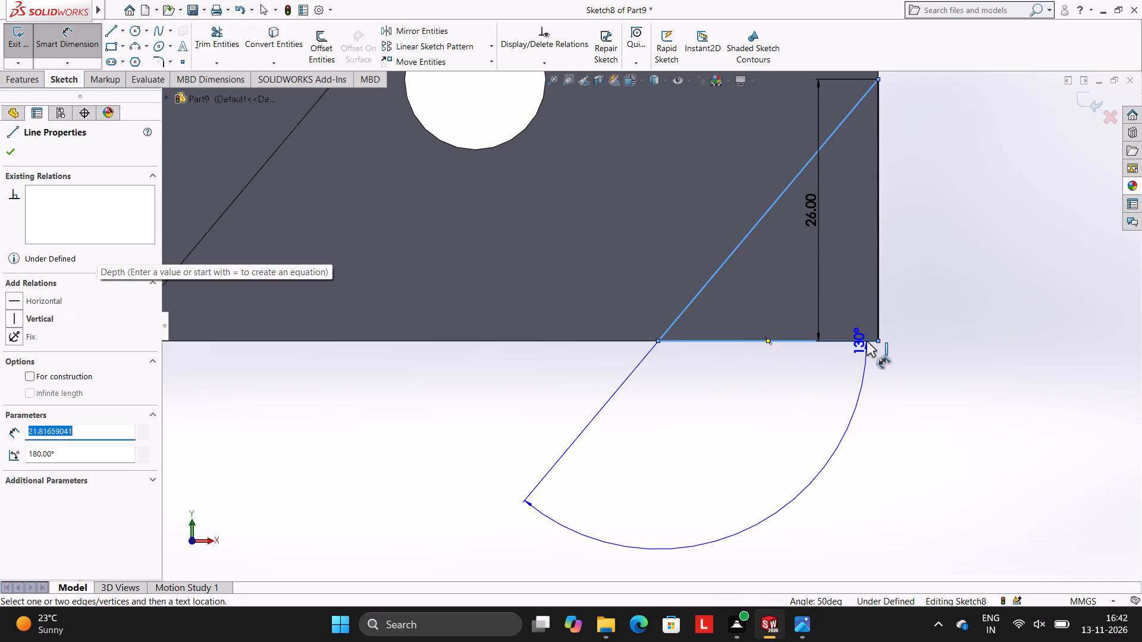
pyautogui.click(778, 389)
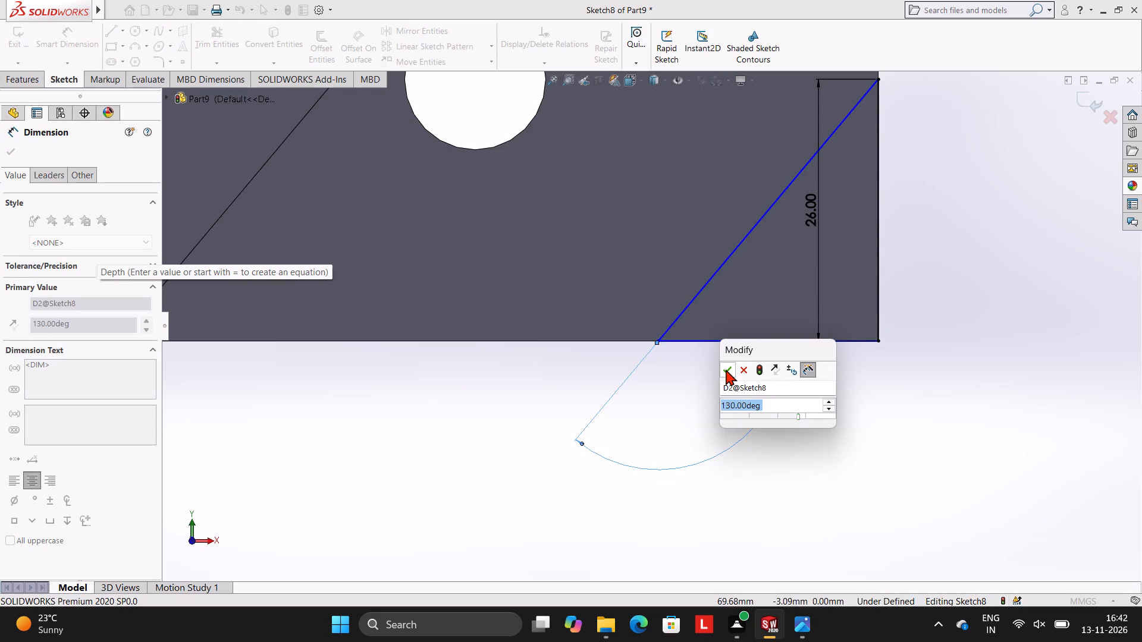
pyautogui.click(726, 369)
pyautogui.click(886, 385)
# Dimension the length of the triangle's slanted line.
pyautogui.click(751, 232)
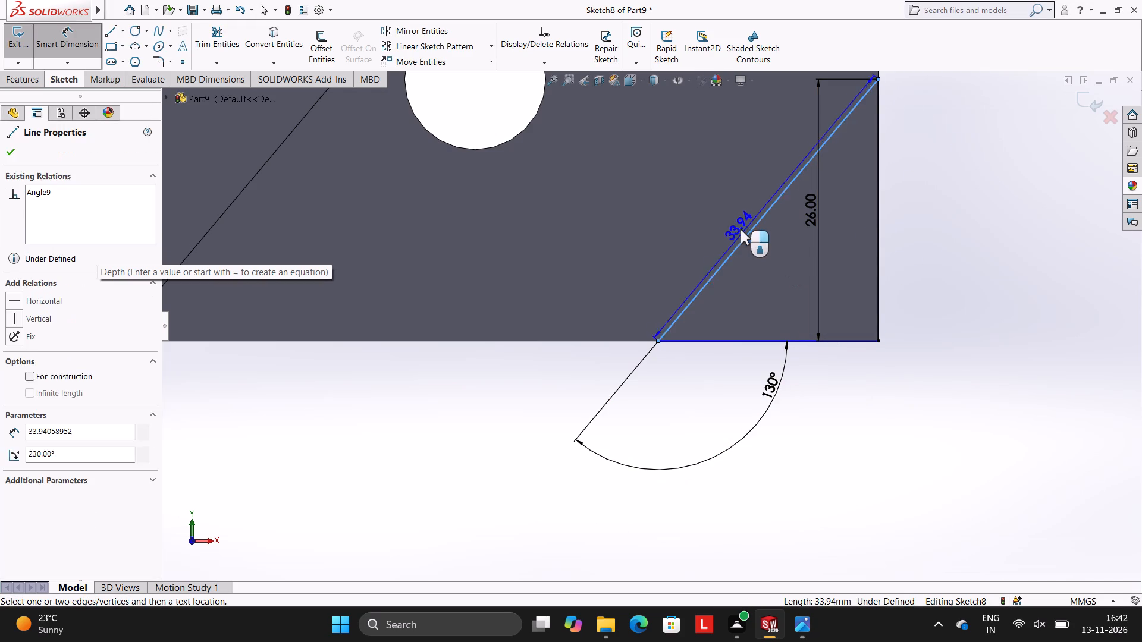
pyautogui.click(727, 222)
pyautogui.click(673, 203)
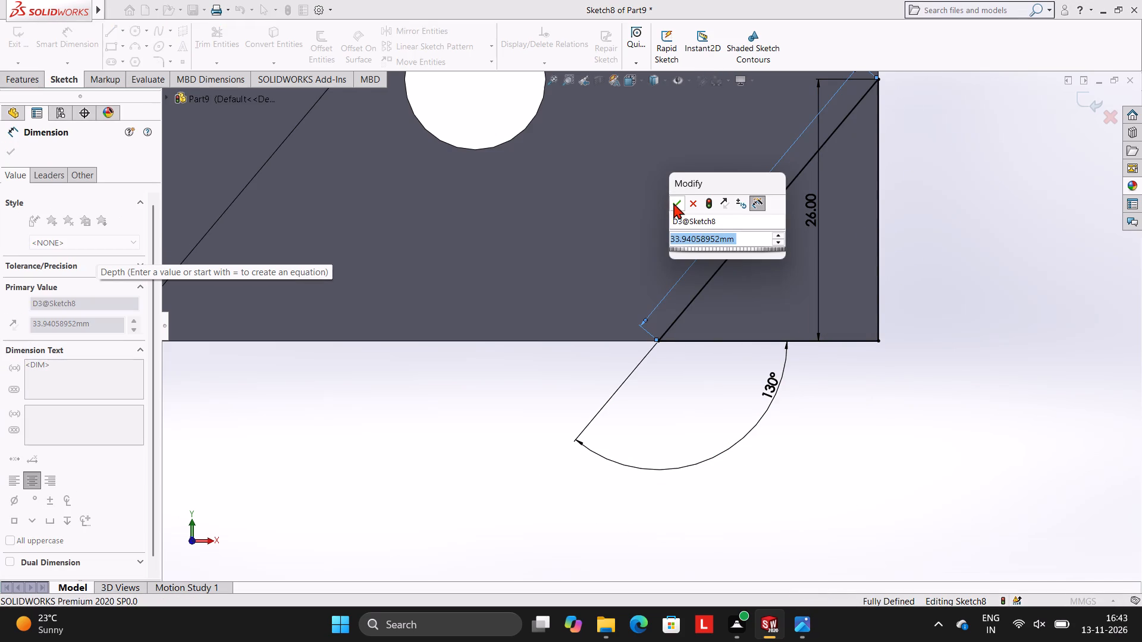
pyautogui.click(632, 202)
# Cut the corner triangle into the lower step face with a blind extruded cut 10 mm deep.
pyautogui.scroll(5, 727, 195)
pyautogui.scroll(1, 750, 262)
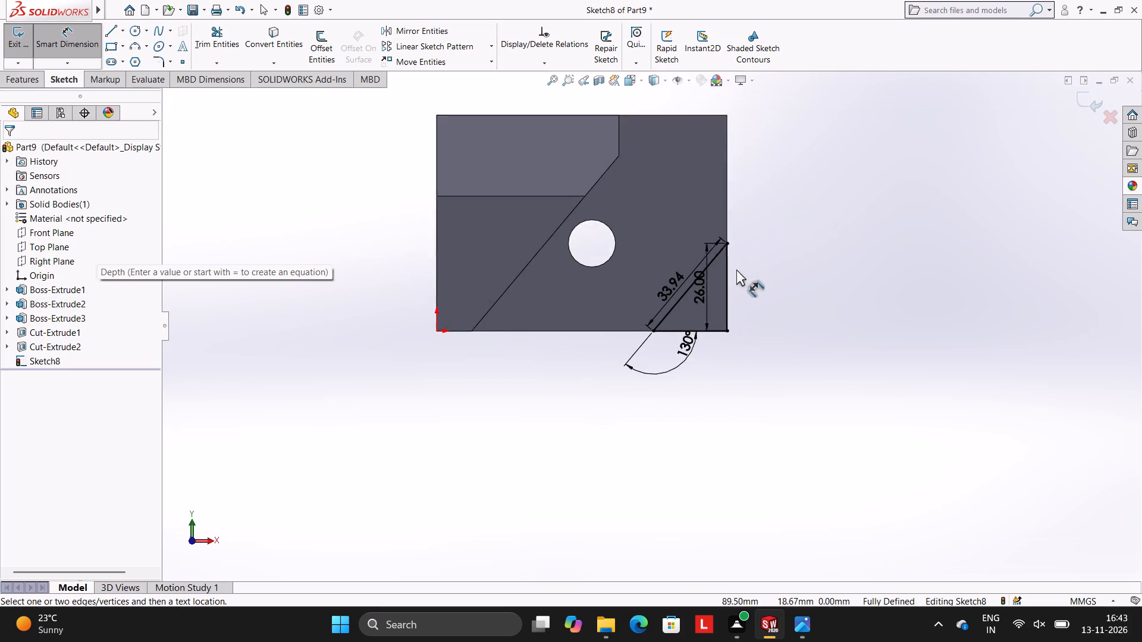
pyautogui.scroll(1, 736, 269)
pyautogui.scroll(-2, 609, 289)
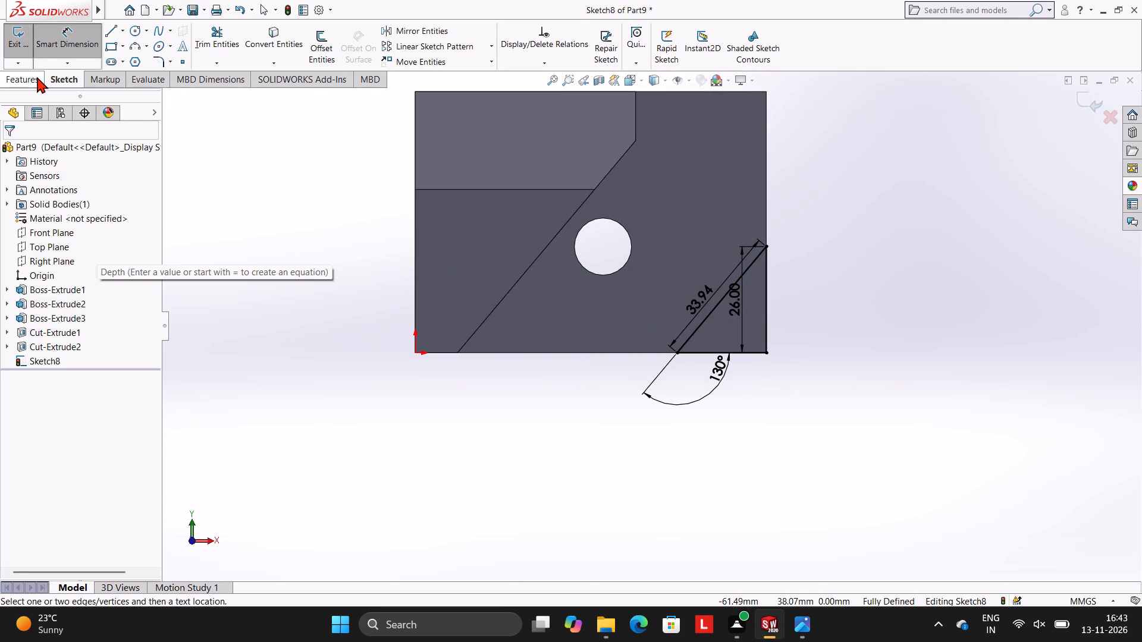
pyautogui.click(37, 77)
pyautogui.click(212, 42)
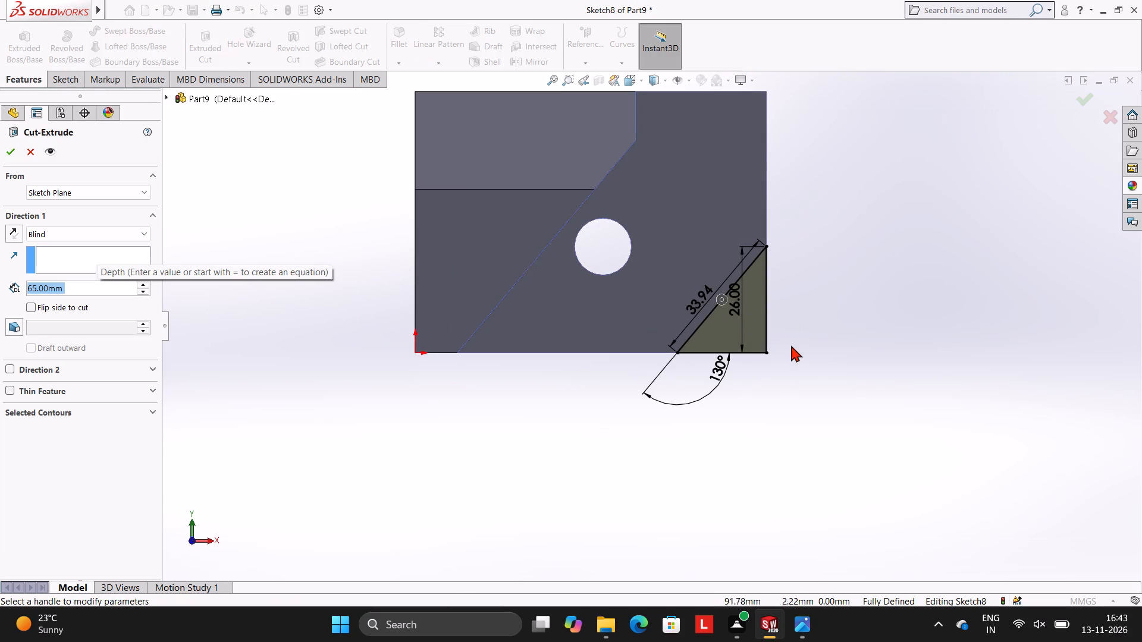
pyautogui.moveTo(815, 361); pyautogui.dragTo(807, 175, button='middle')
pyautogui.click(84, 285)
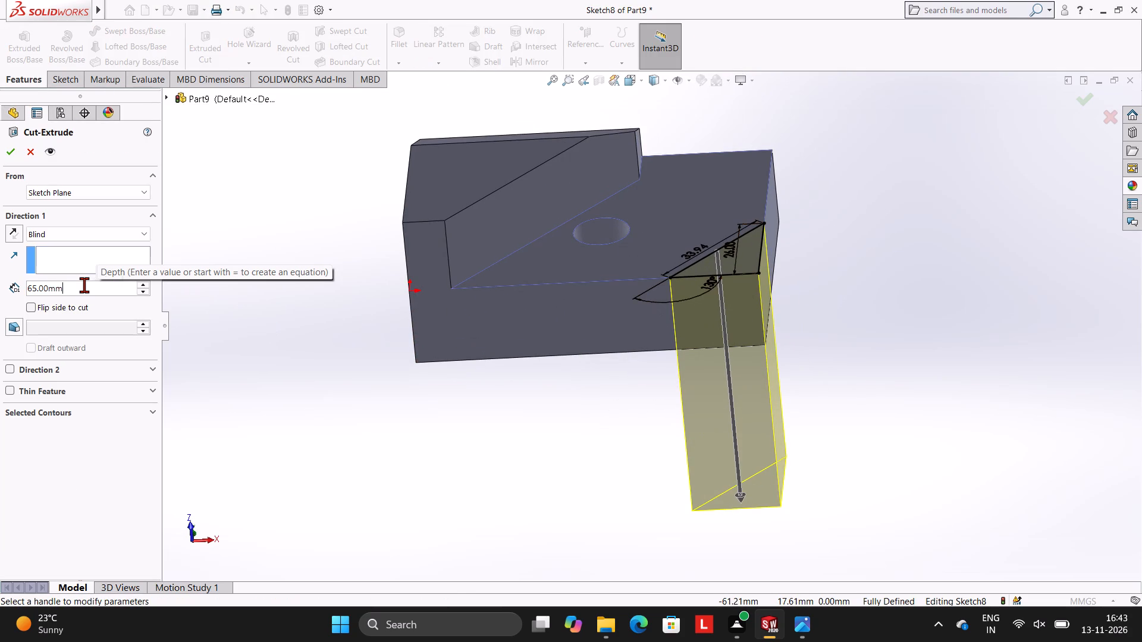
pyautogui.press('BackSpace')
pyautogui.press('BackSpace')
pyautogui.press('BackSpace')
pyautogui.press('BackSpace')
pyautogui.press('BackSpace')
pyautogui.press('BackSpace')
pyautogui.press('BackSpace')
pyautogui.press('BackSpace')
pyautogui.press('BackSpace')
pyautogui.press('BackSpace')
pyautogui.press('BackSpace')
pyautogui.press('BackSpace')
pyautogui.press('BackSpace')
pyautogui.press('BackSpace')
pyautogui.write('10')
pyautogui.press('Return')
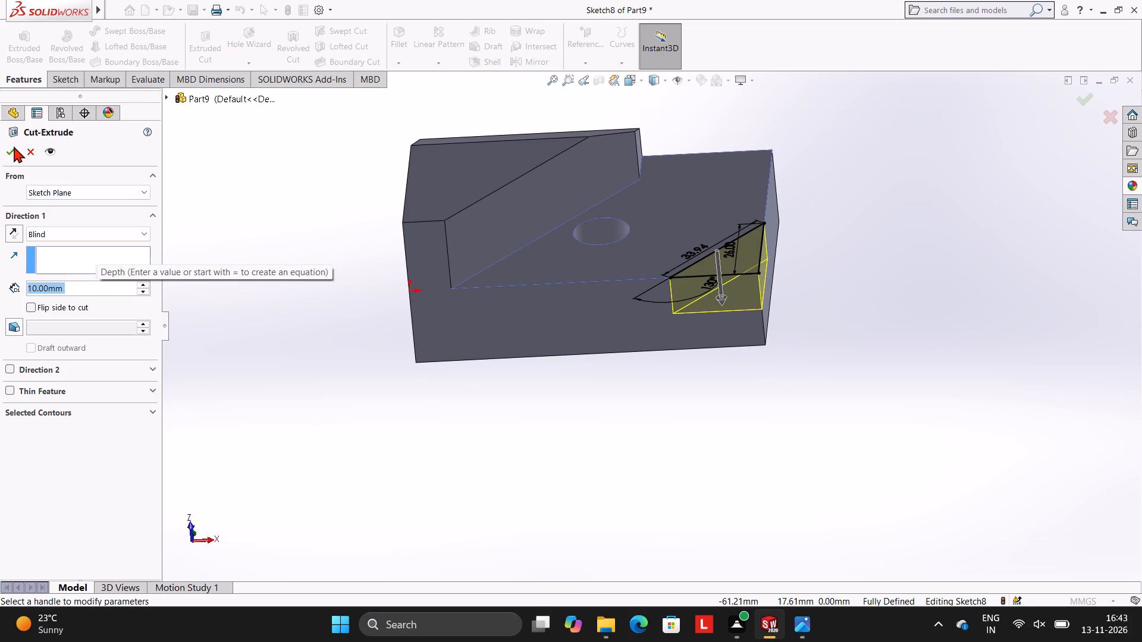
pyautogui.click(14, 146)
pyautogui.click(246, 207)
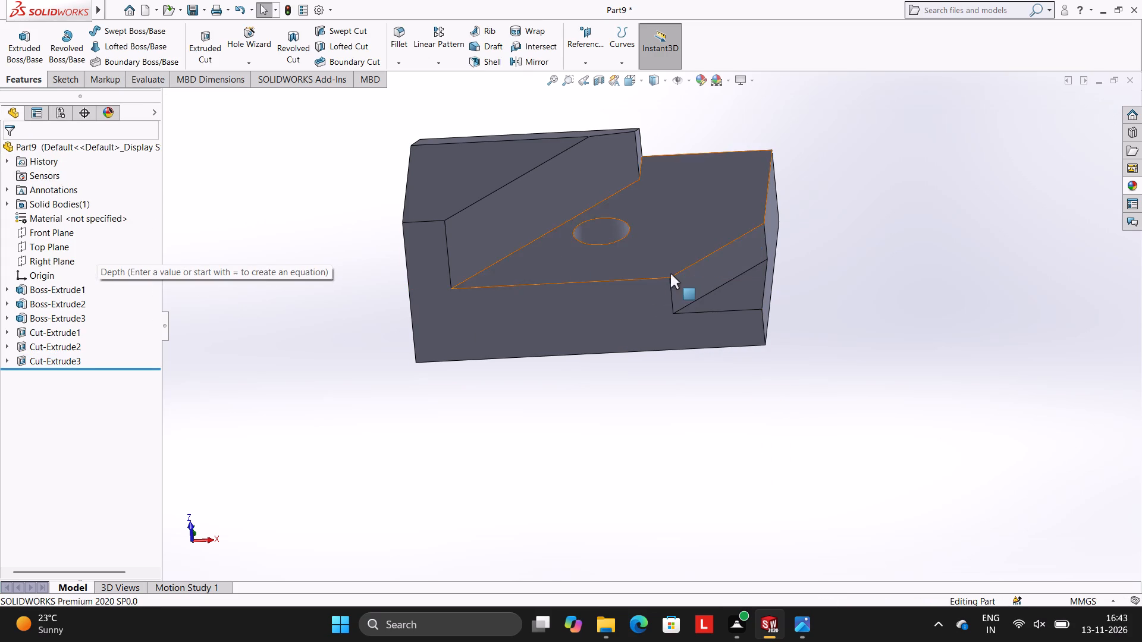
# Open a new sketch on the long side face that includes the origin corner and the triangular corner cut, viewed straight on.
pyautogui.moveTo(676, 273); pyautogui.dragTo(668, 235, button='middle')
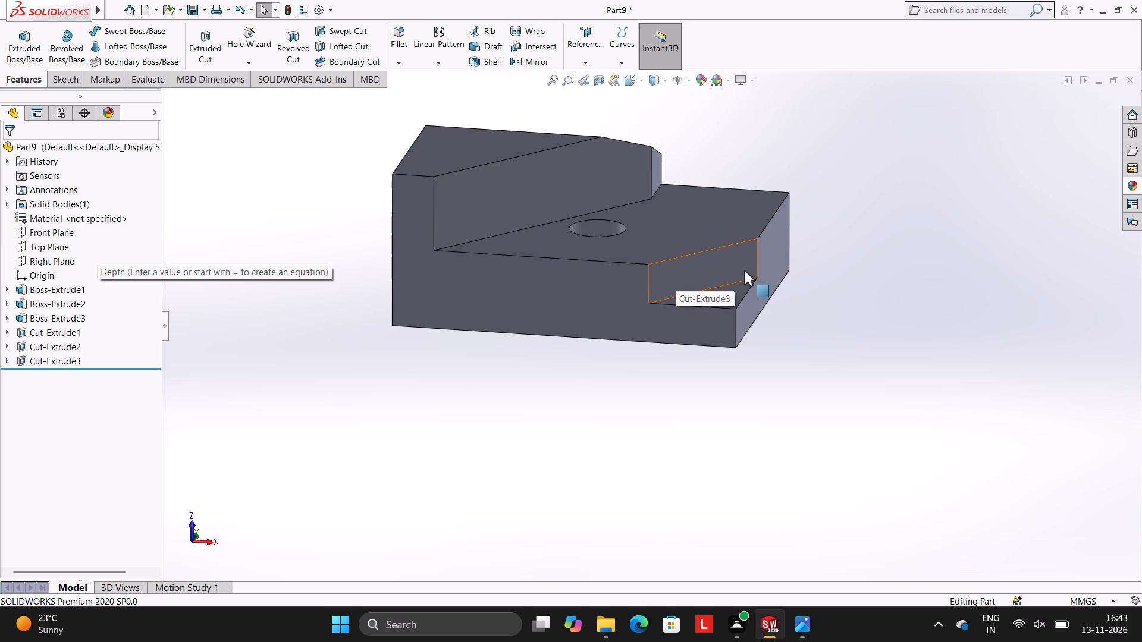
pyautogui.moveTo(779, 379); pyautogui.dragTo(808, 243, button='middle')
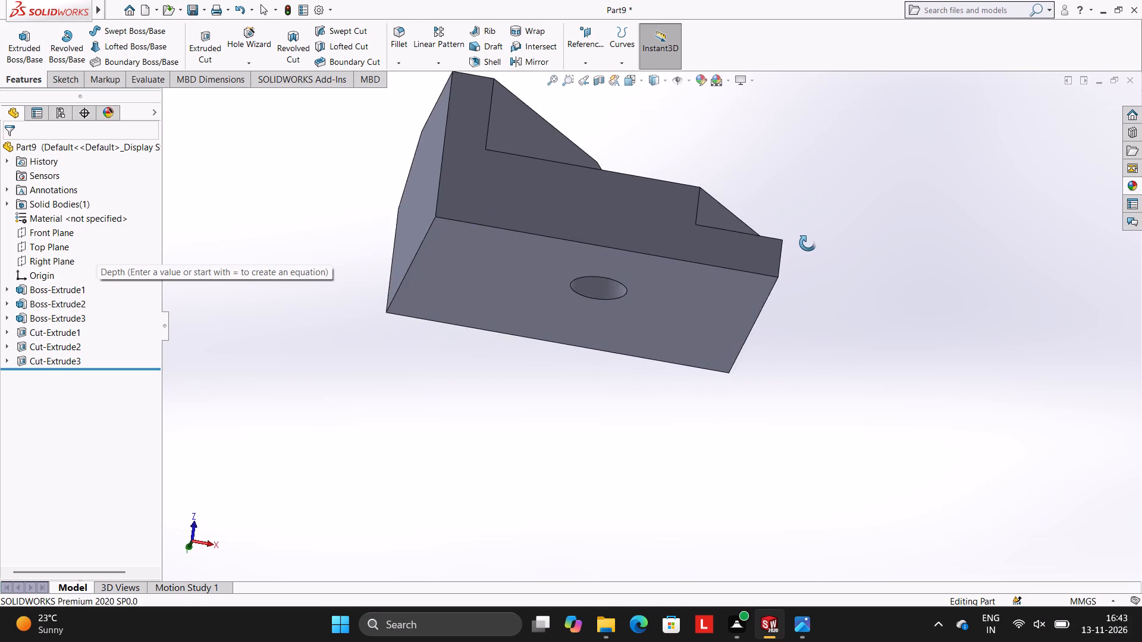
pyautogui.moveTo(808, 243); pyautogui.dragTo(800, 248, button='middle')
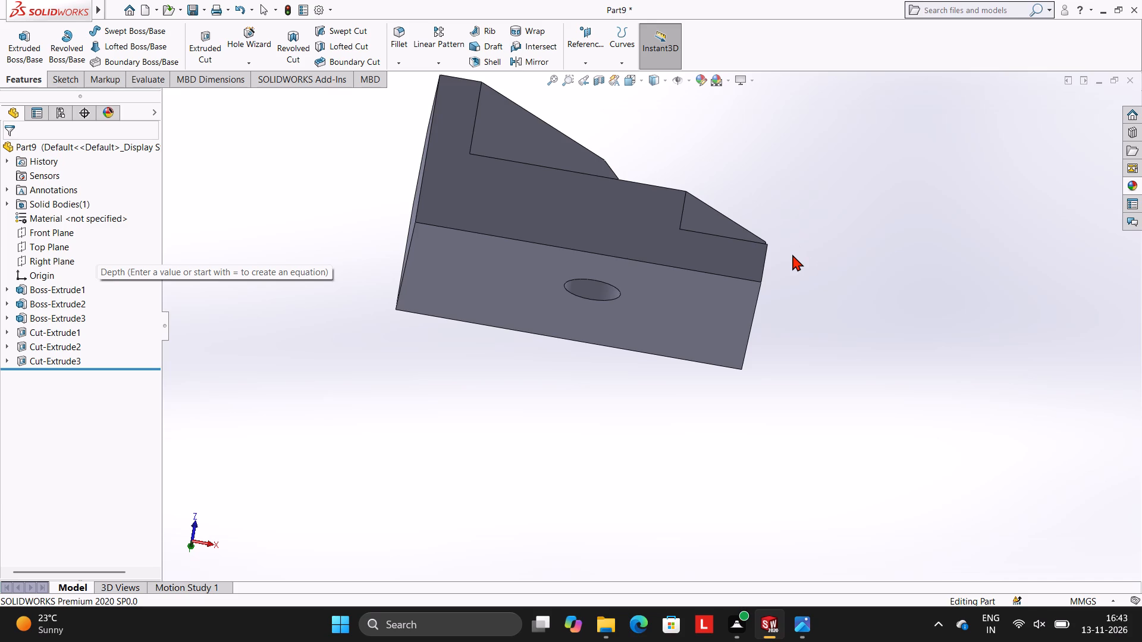
pyautogui.middleClick(860, 219)
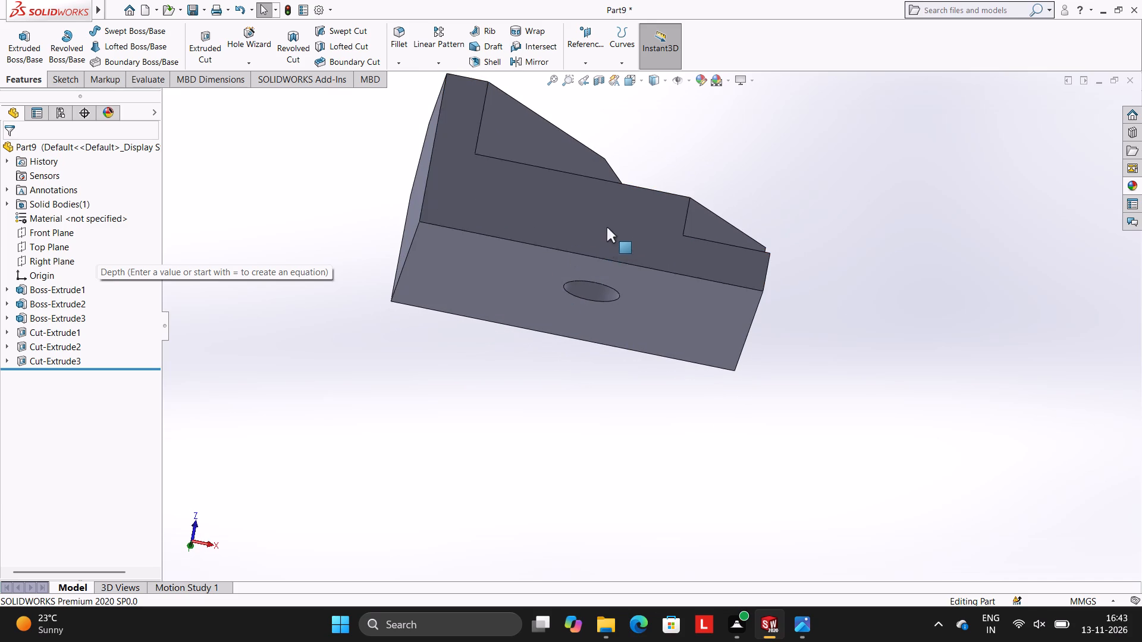
pyautogui.click(607, 224)
pyautogui.click(655, 190)
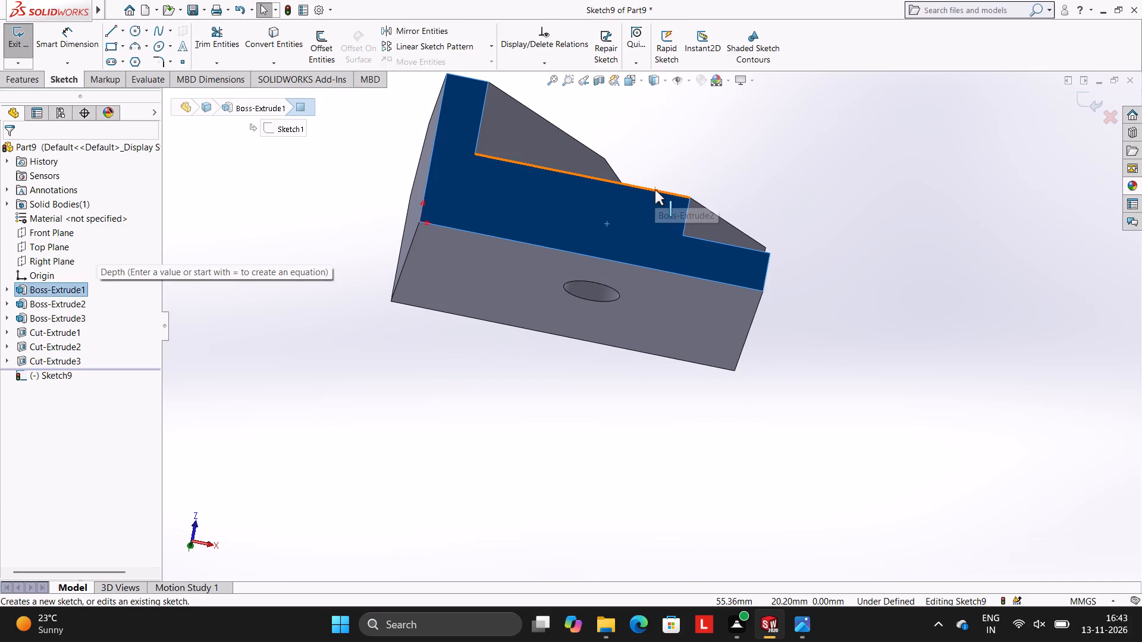
pyautogui.hotkey('ctrl', '8')
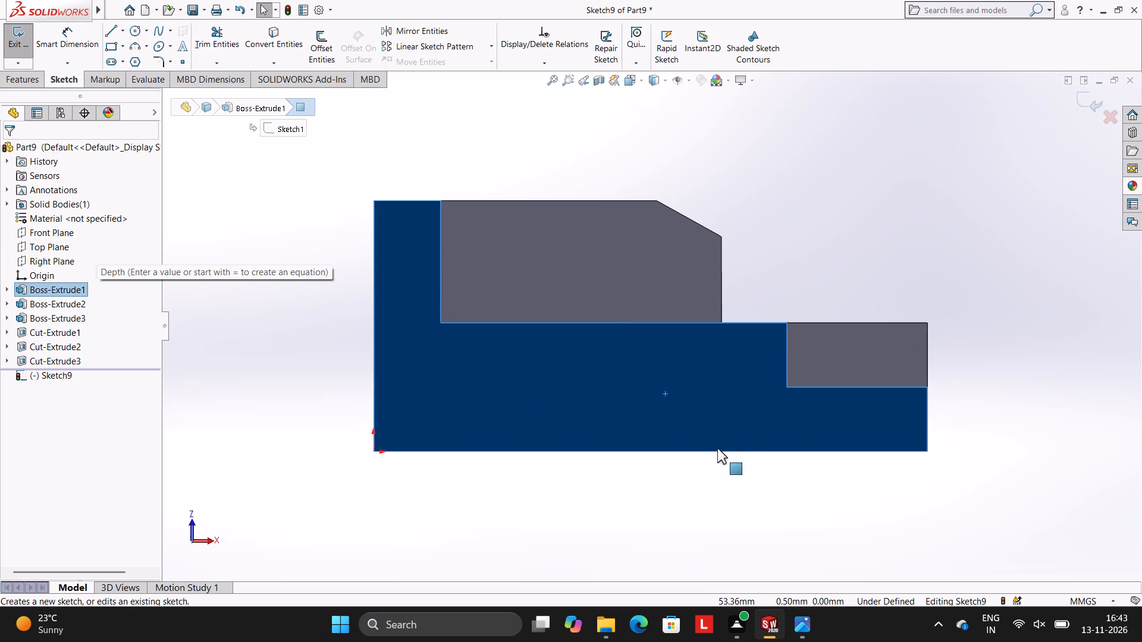
pyautogui.scroll(4, 748, 448)
pyautogui.scroll(-1, 753, 440)
pyautogui.scroll(1, 753, 440)
pyautogui.scroll(-2, 753, 440)
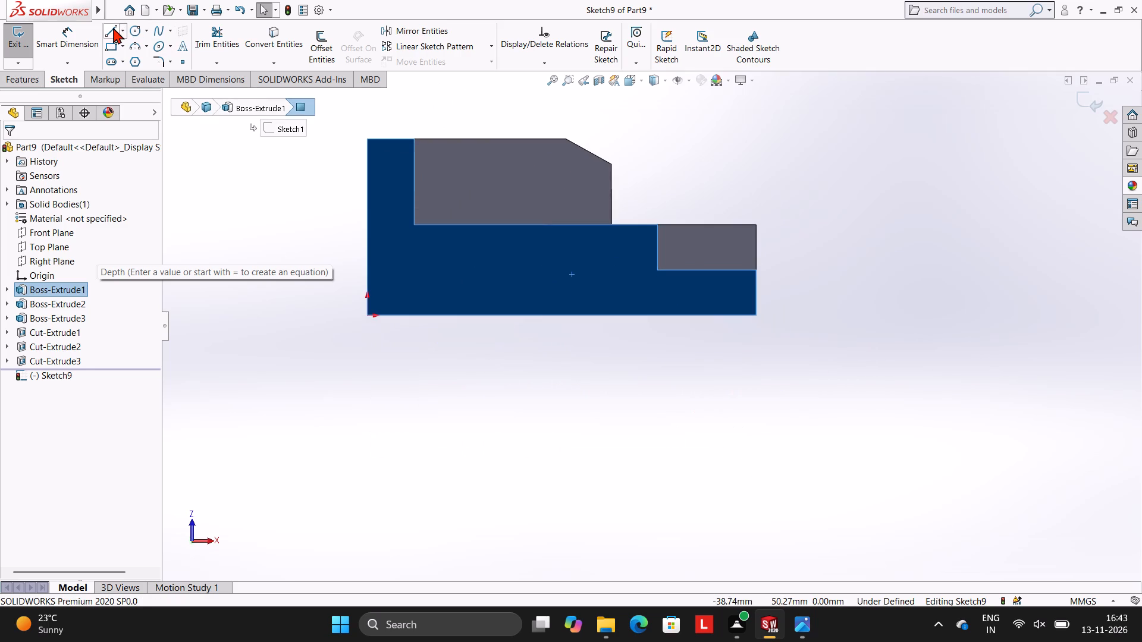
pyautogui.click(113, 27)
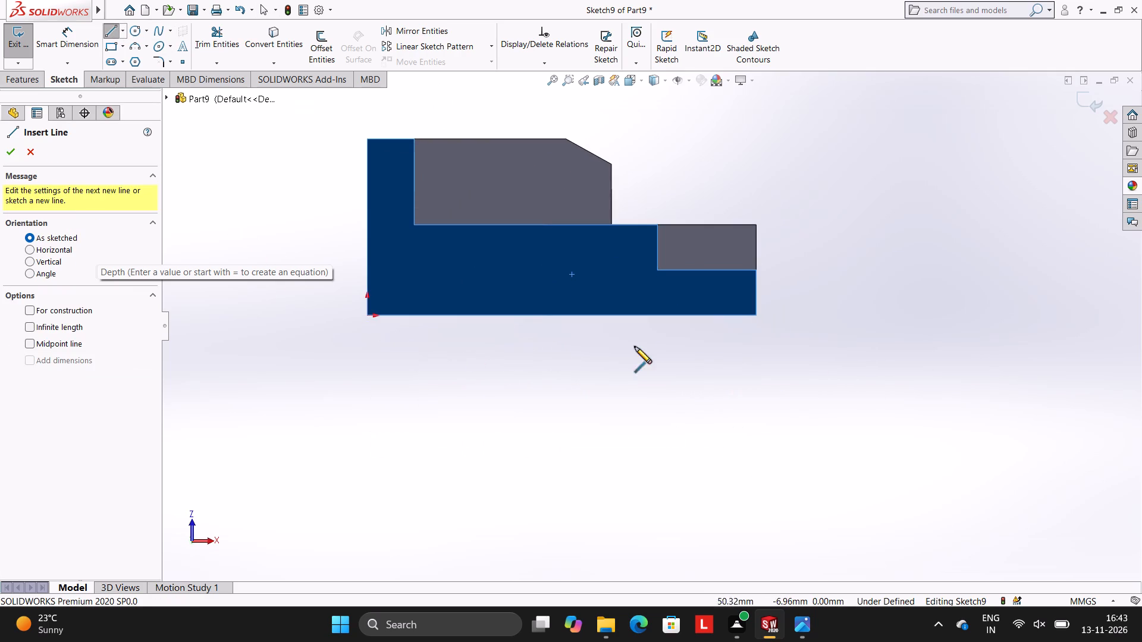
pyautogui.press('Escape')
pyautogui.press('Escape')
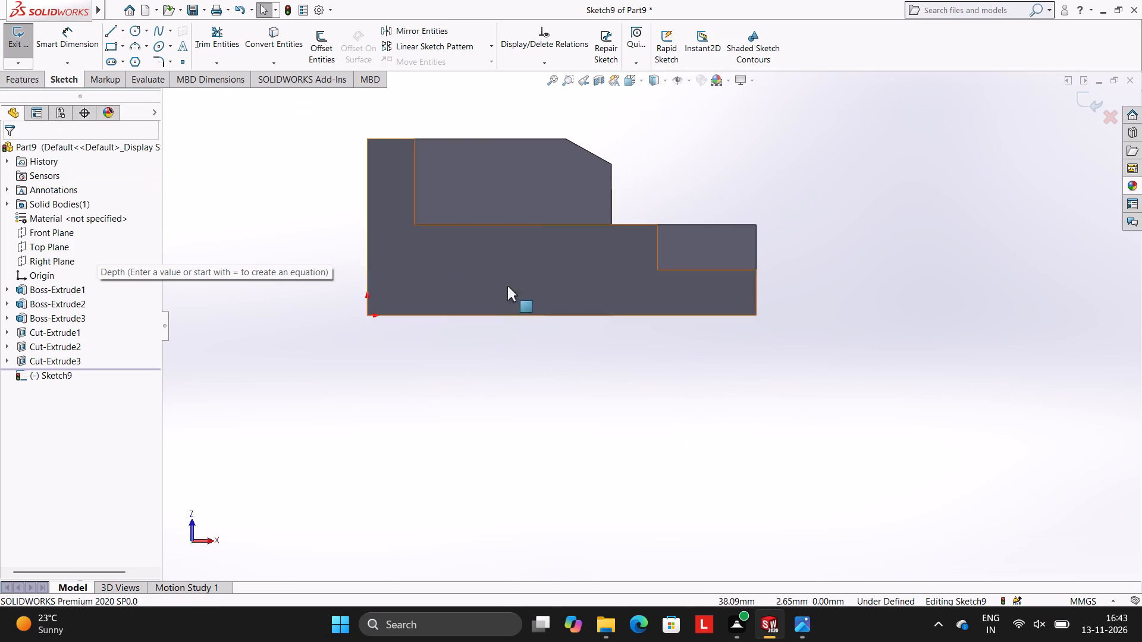
# Draw a 25 mm line along the bottom edge from the corner opposite the origin, continuing with a 7 mm vertical line downward.
pyautogui.click(109, 32)
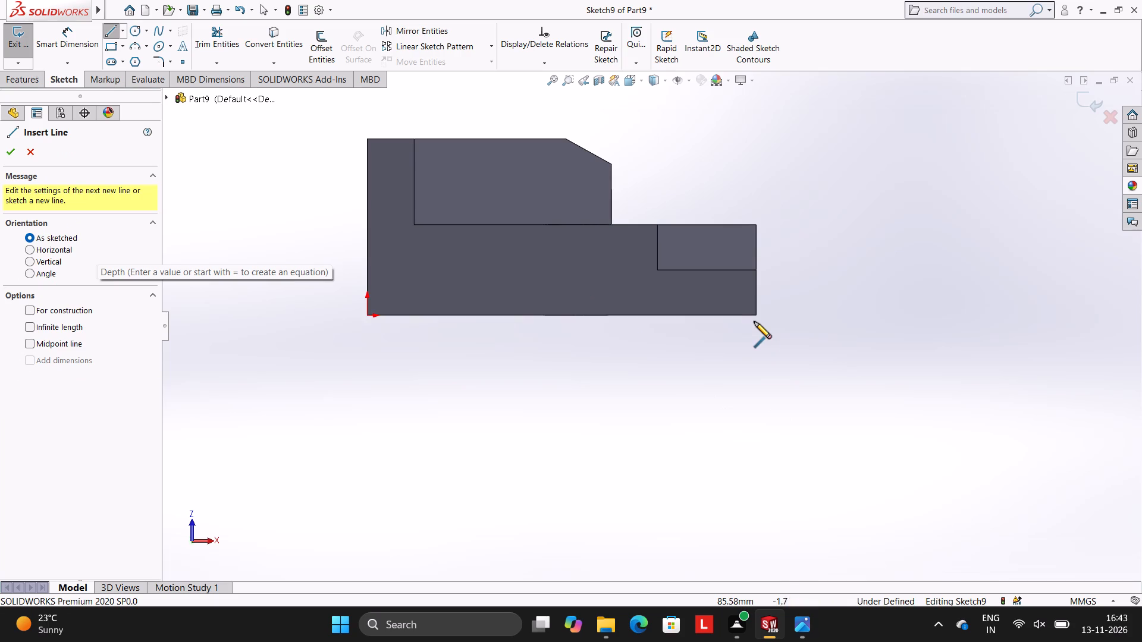
pyautogui.click(757, 314)
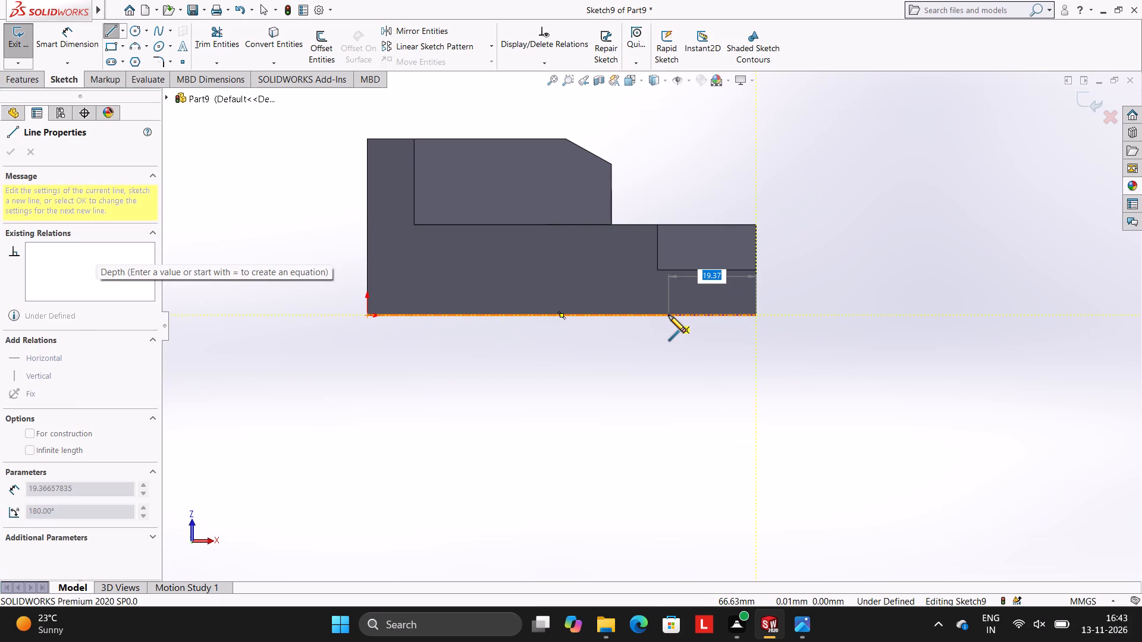
pyautogui.write('25')
pyautogui.press('Return')
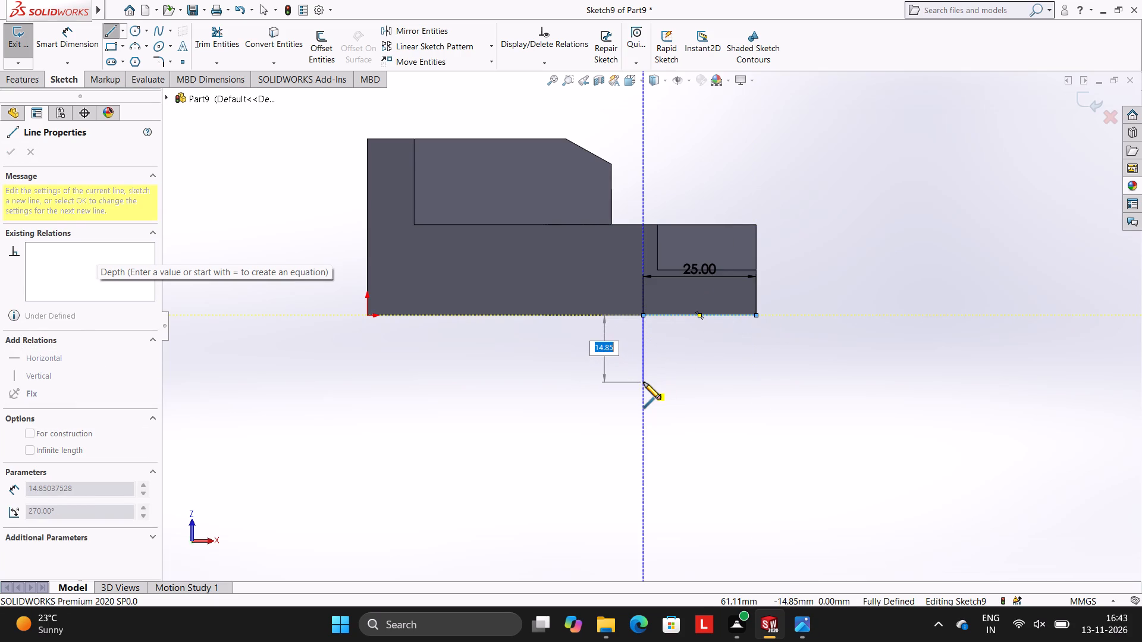
pyautogui.press('7')
pyautogui.press('Return')
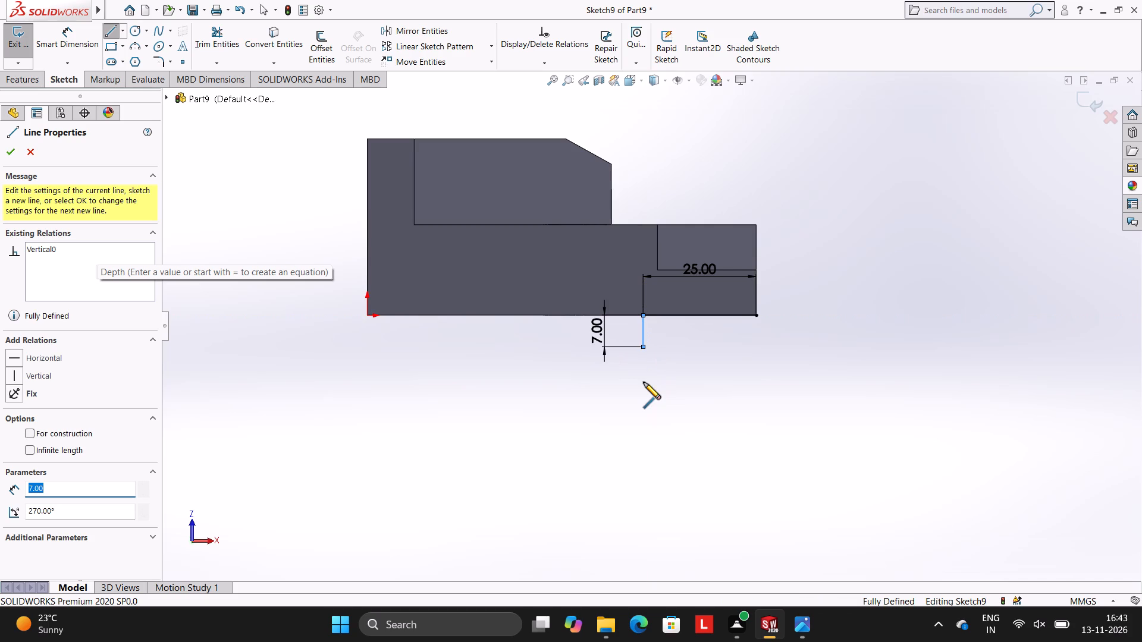
pyautogui.press('Escape')
pyautogui.press('Escape')
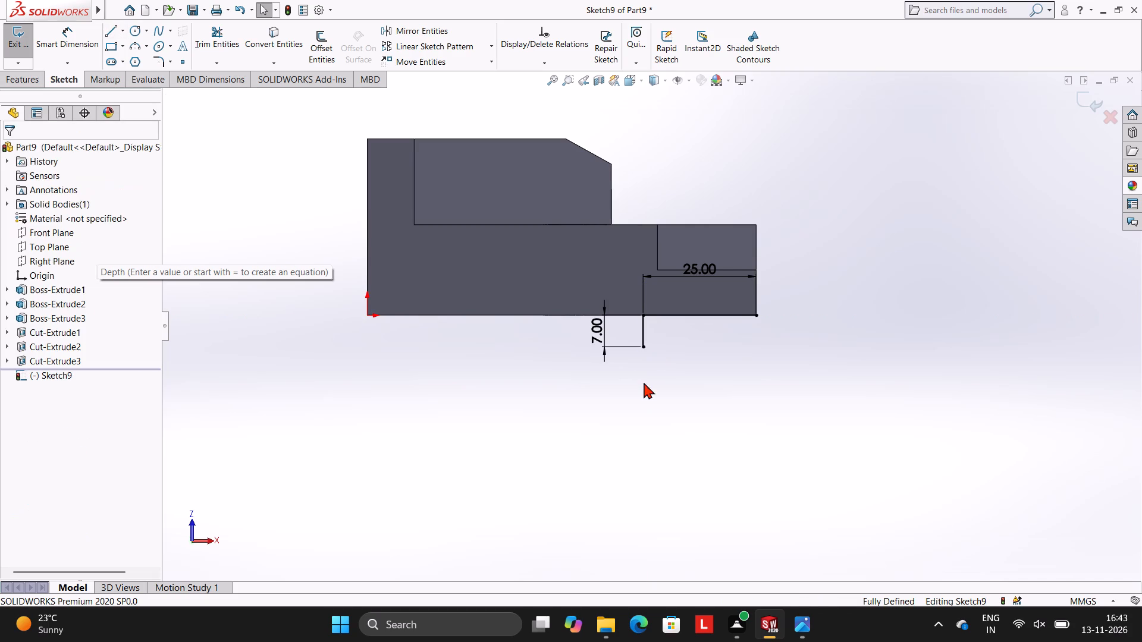
# Draw a 31 mm line from the origin along the bottom edge, a 7 mm line downward, and connect it to the other vertical line's lower end.
pyautogui.click(115, 27)
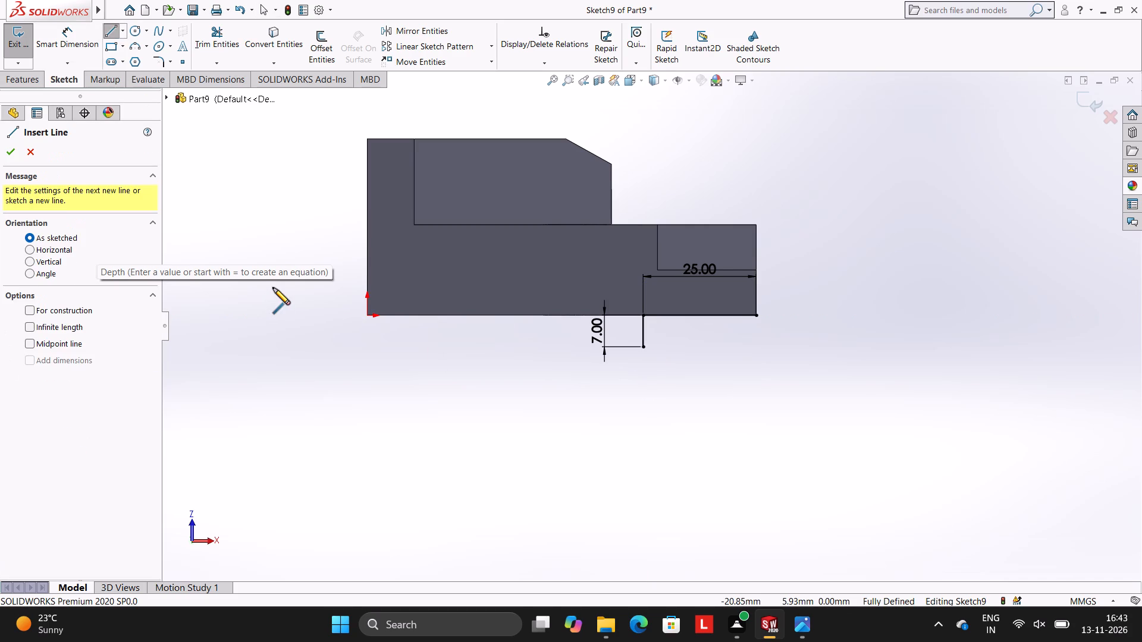
pyautogui.click(368, 317)
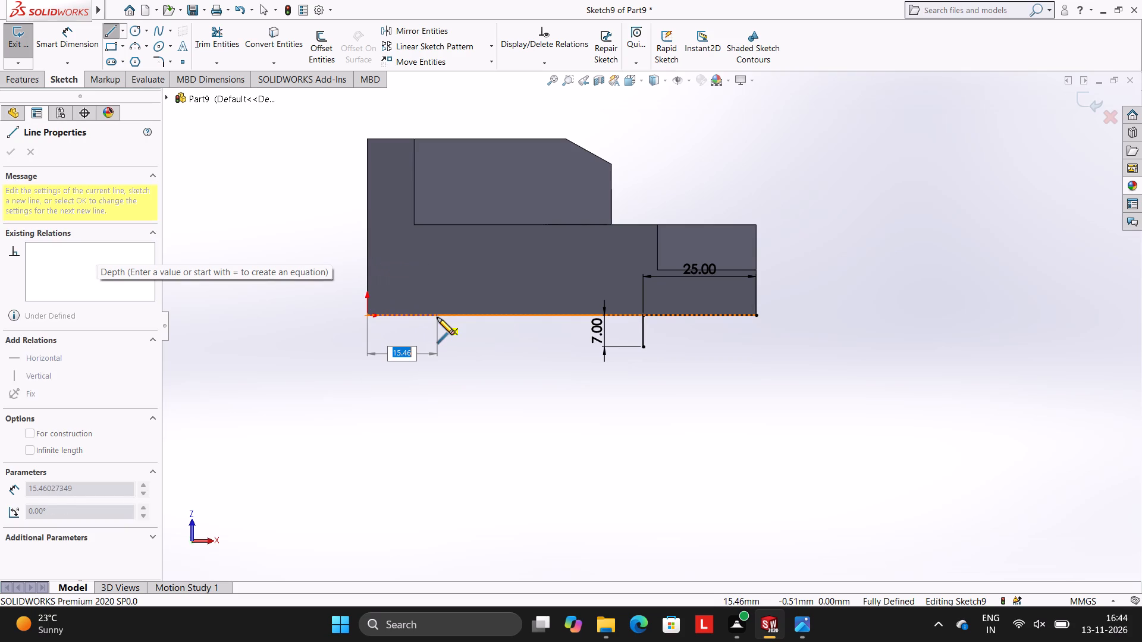
pyautogui.write('31')
pyautogui.press('Return')
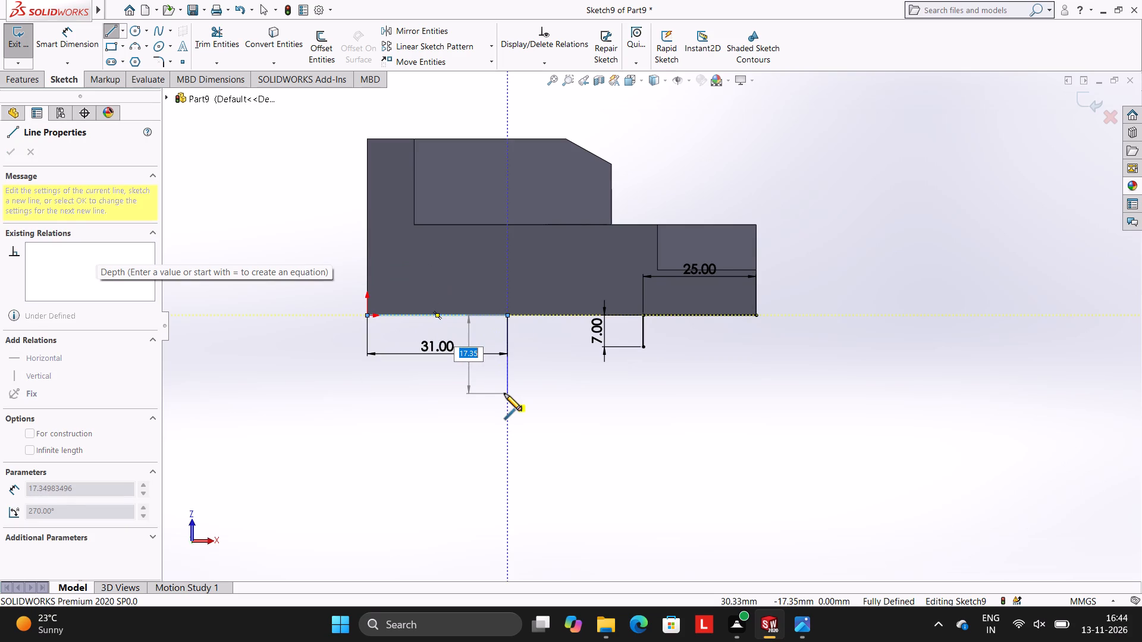
pyautogui.press('7')
pyautogui.press('Return')
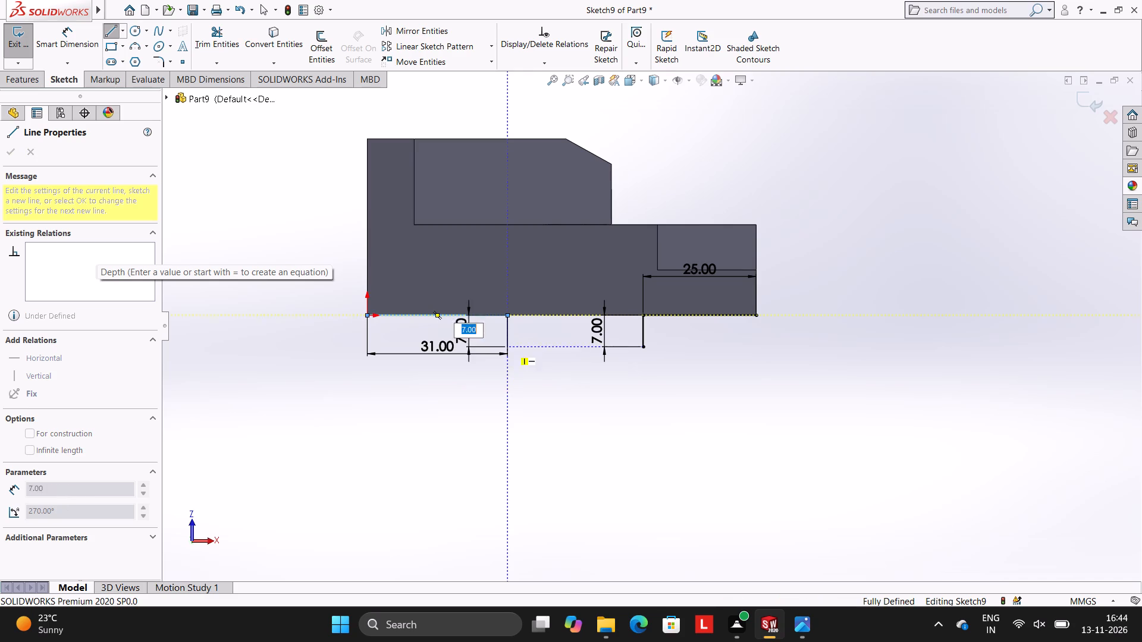
pyautogui.click(644, 346)
pyautogui.press('Escape')
pyautogui.press('Escape')
pyautogui.press('Escape')
# Trim away the 31 mm and 25 mm lines lying along the block's bottom edge.
pyautogui.scroll(2, 613, 289)
pyautogui.scroll(-3, 613, 289)
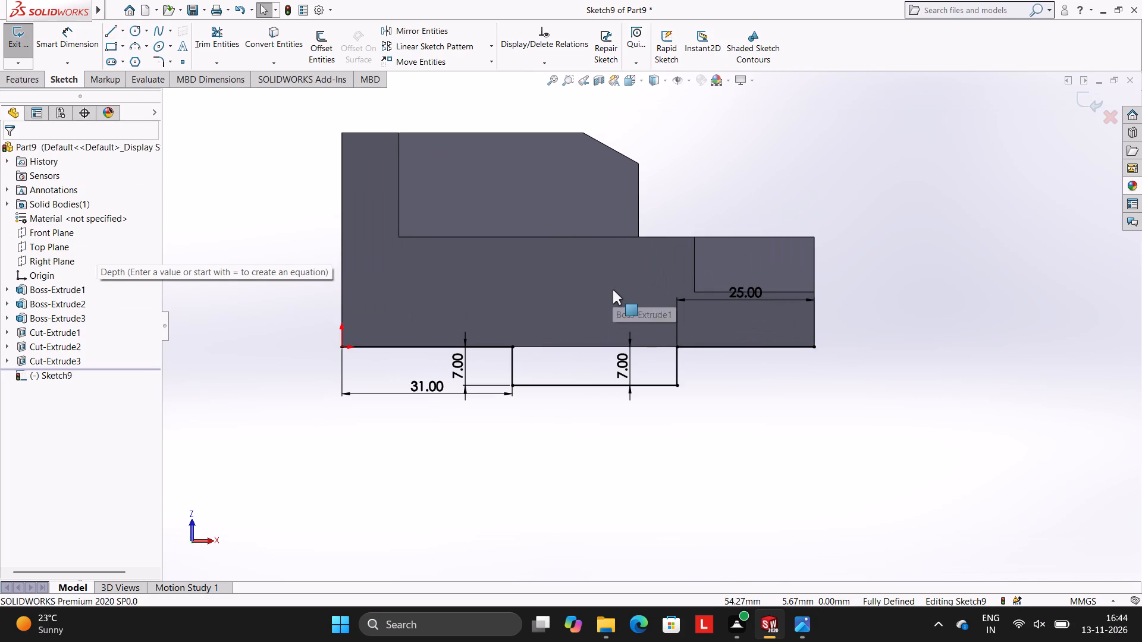
pyautogui.scroll(-2, 737, 369)
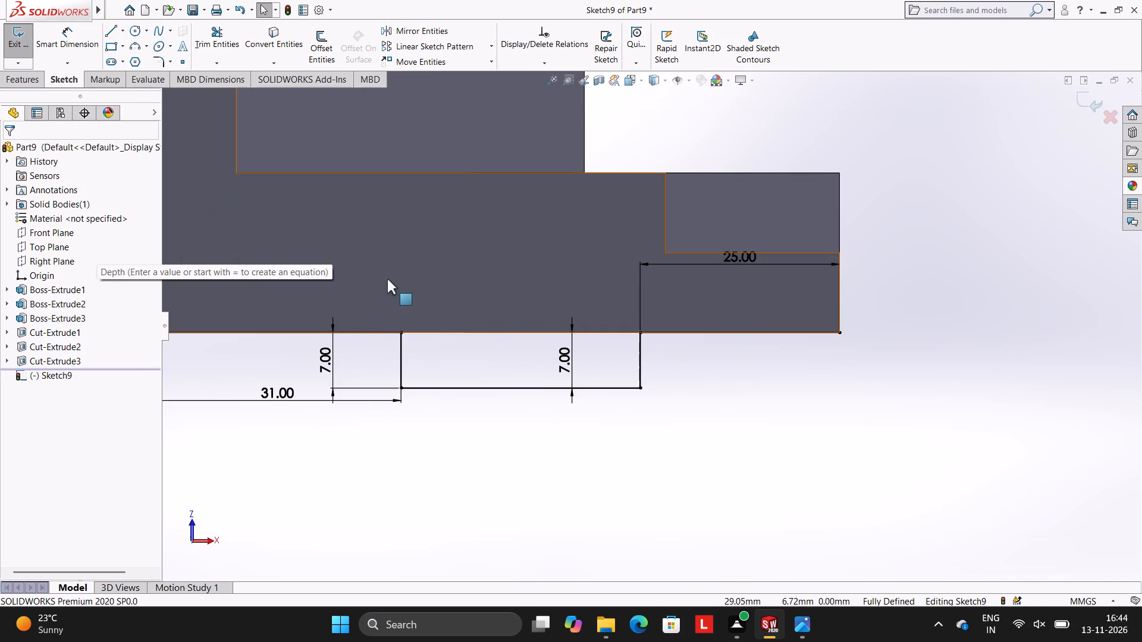
pyautogui.click(218, 41)
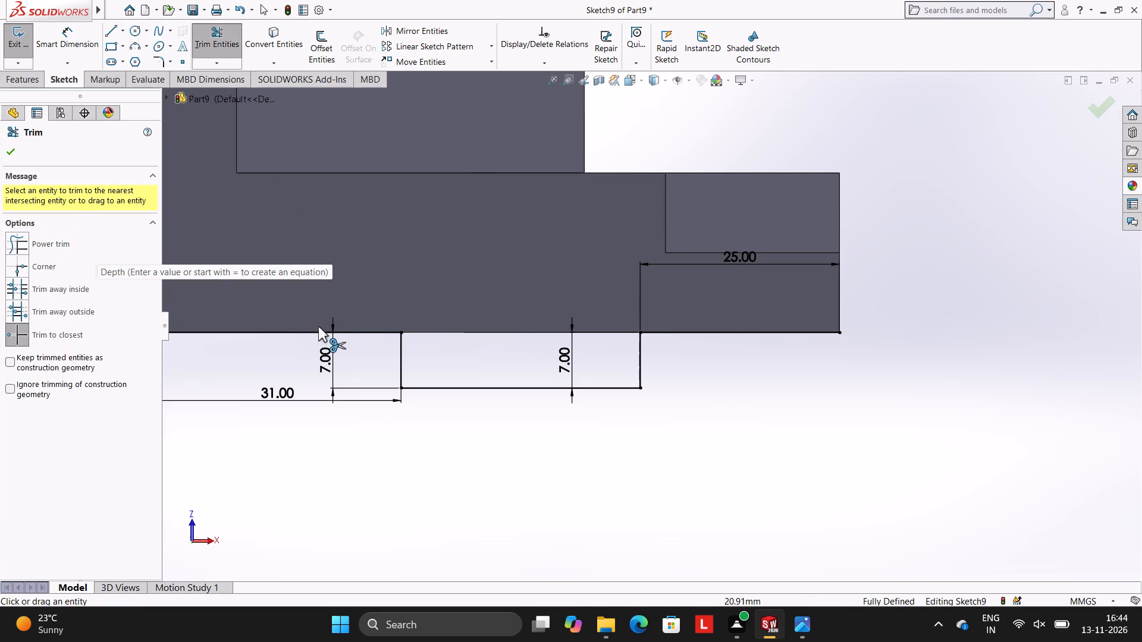
pyautogui.click(310, 332)
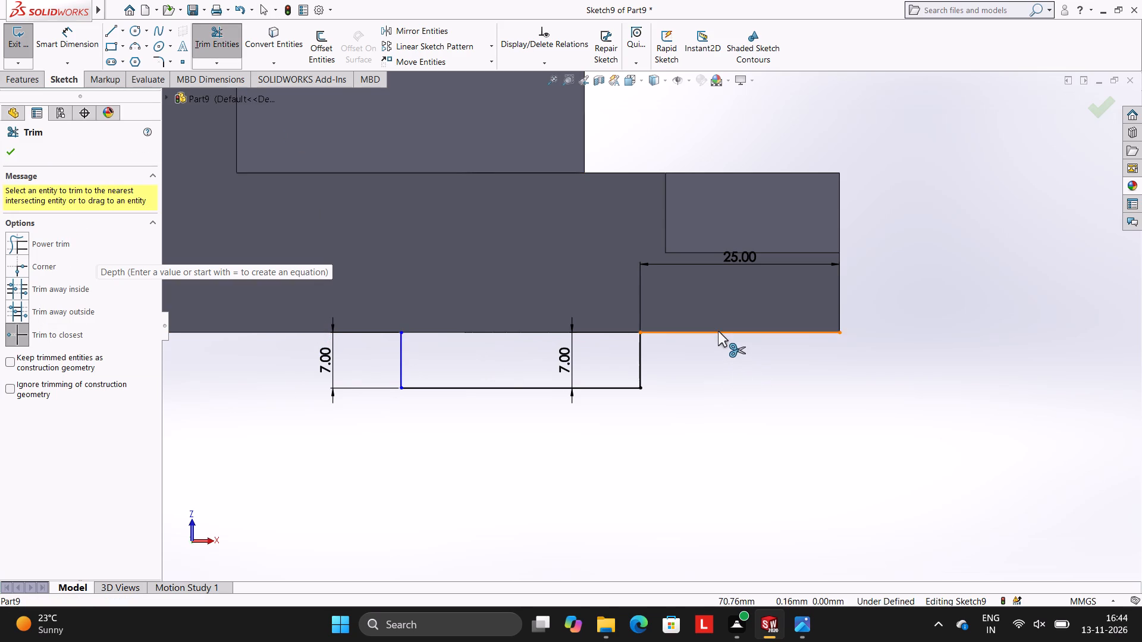
pyautogui.click(718, 331)
pyautogui.scroll(3, 704, 324)
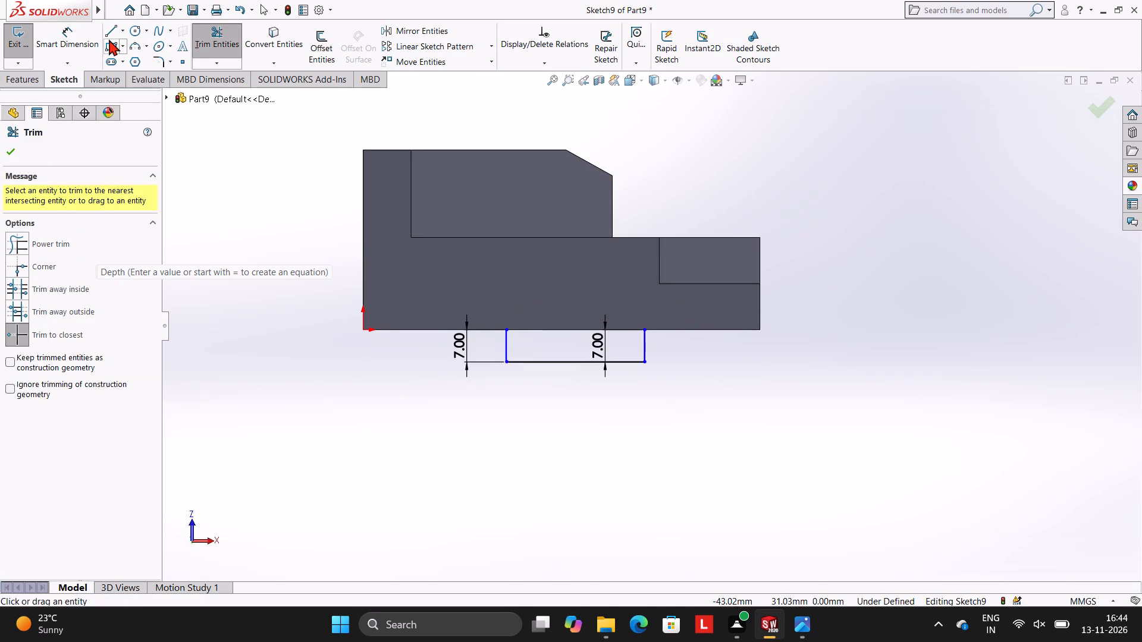
# Close the rectangle with a line along the bottom edge joining the upper ends of the two 7 mm vertical lines.
pyautogui.click(113, 32)
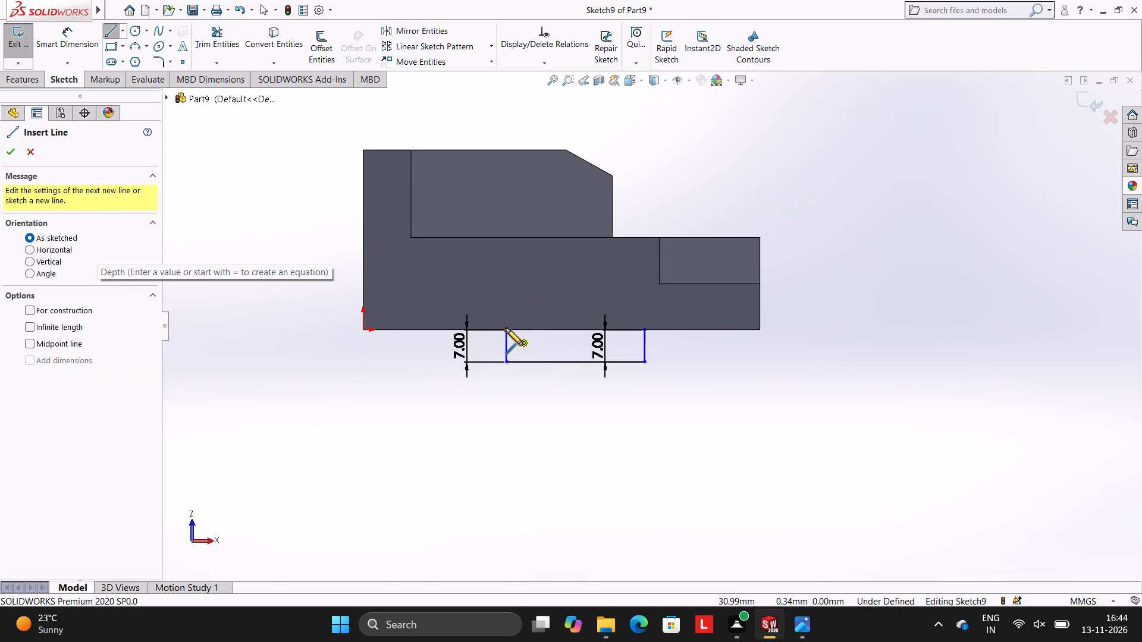
pyautogui.click(506, 328)
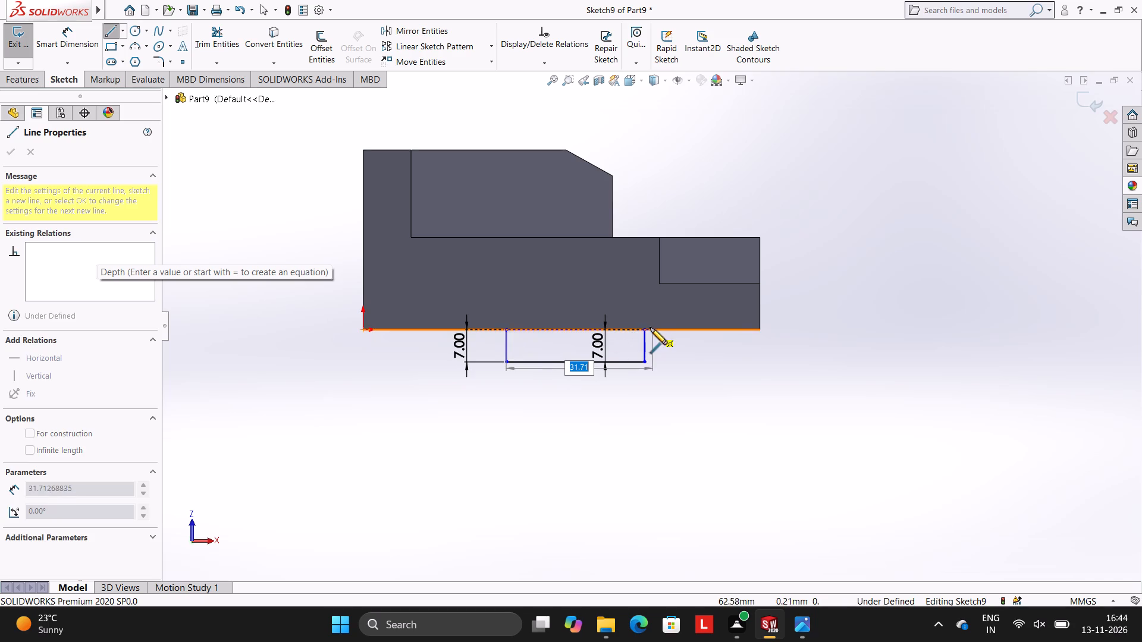
pyautogui.click(645, 328)
pyautogui.press('Escape')
pyautogui.press('Escape')
pyautogui.press('Escape')
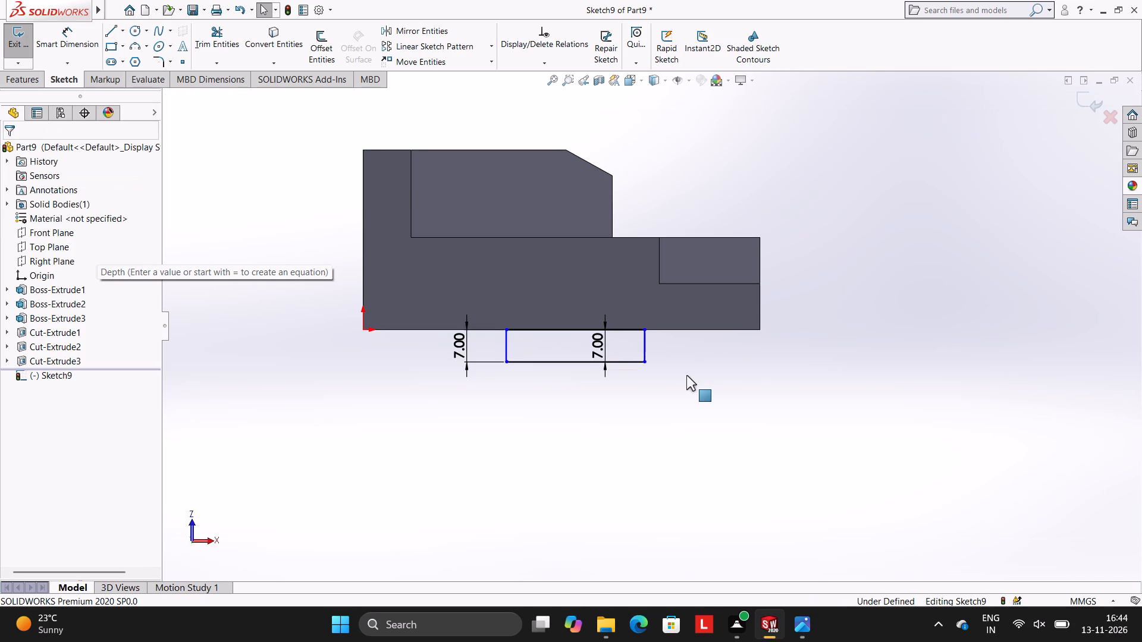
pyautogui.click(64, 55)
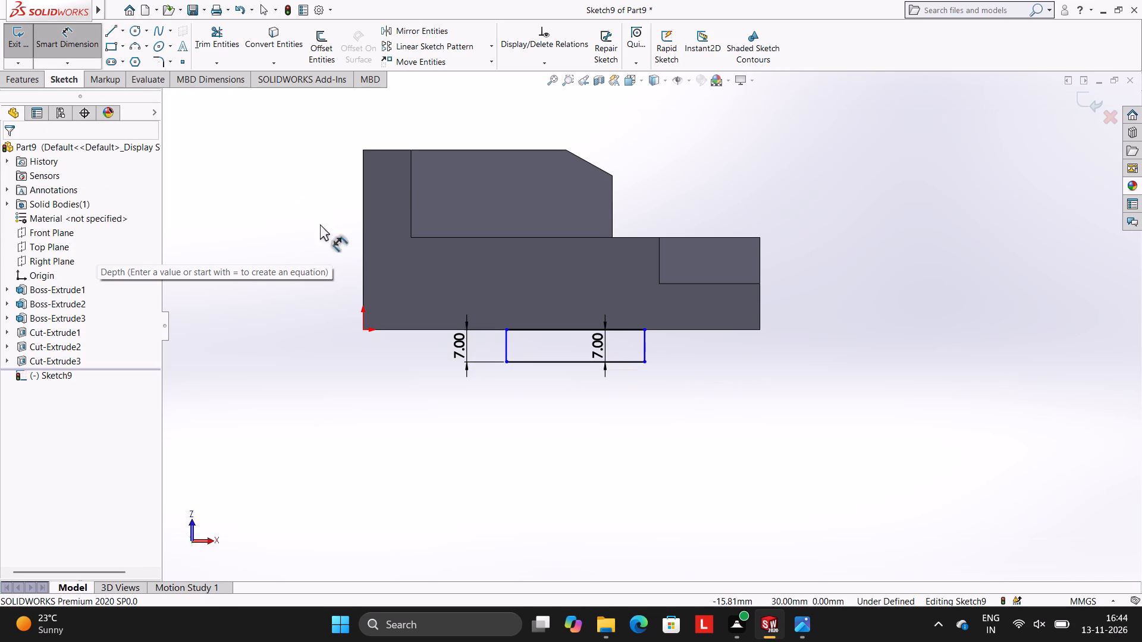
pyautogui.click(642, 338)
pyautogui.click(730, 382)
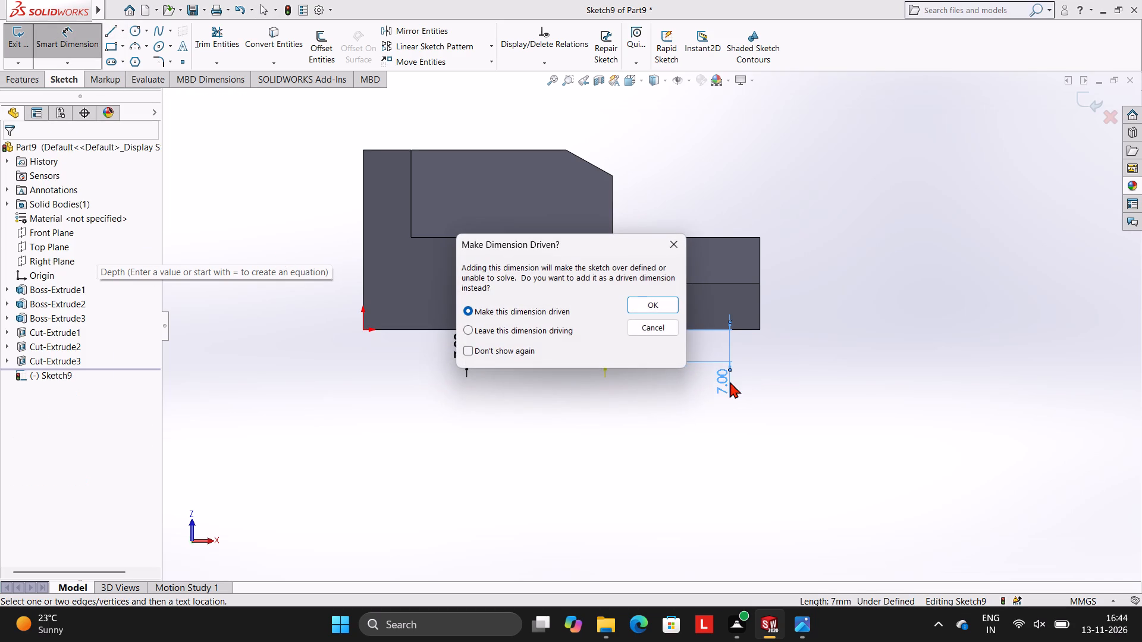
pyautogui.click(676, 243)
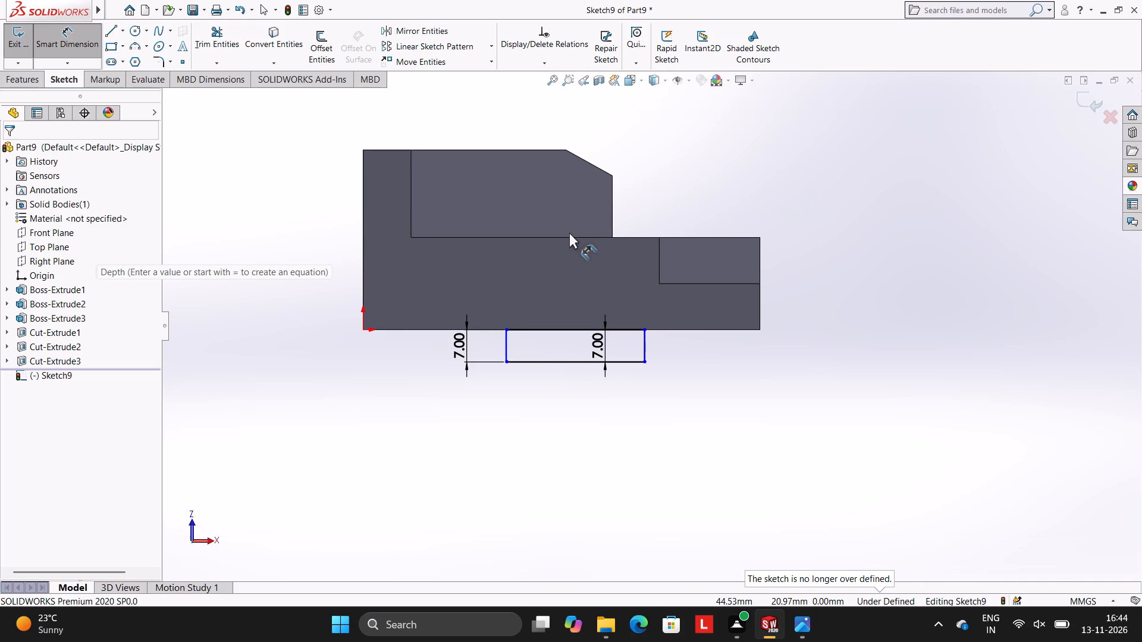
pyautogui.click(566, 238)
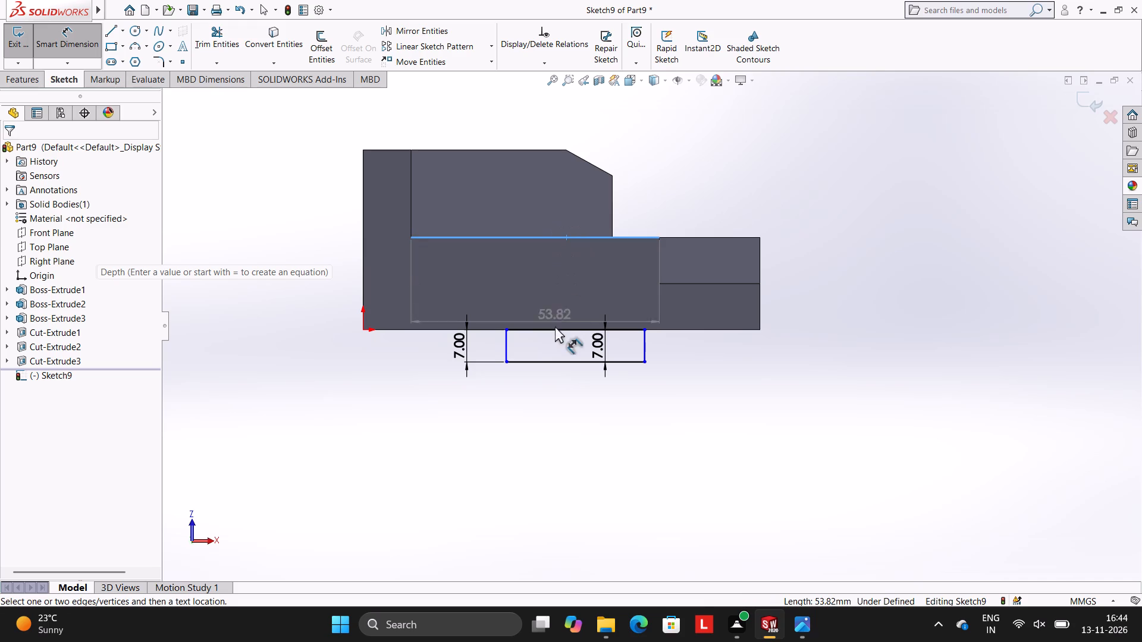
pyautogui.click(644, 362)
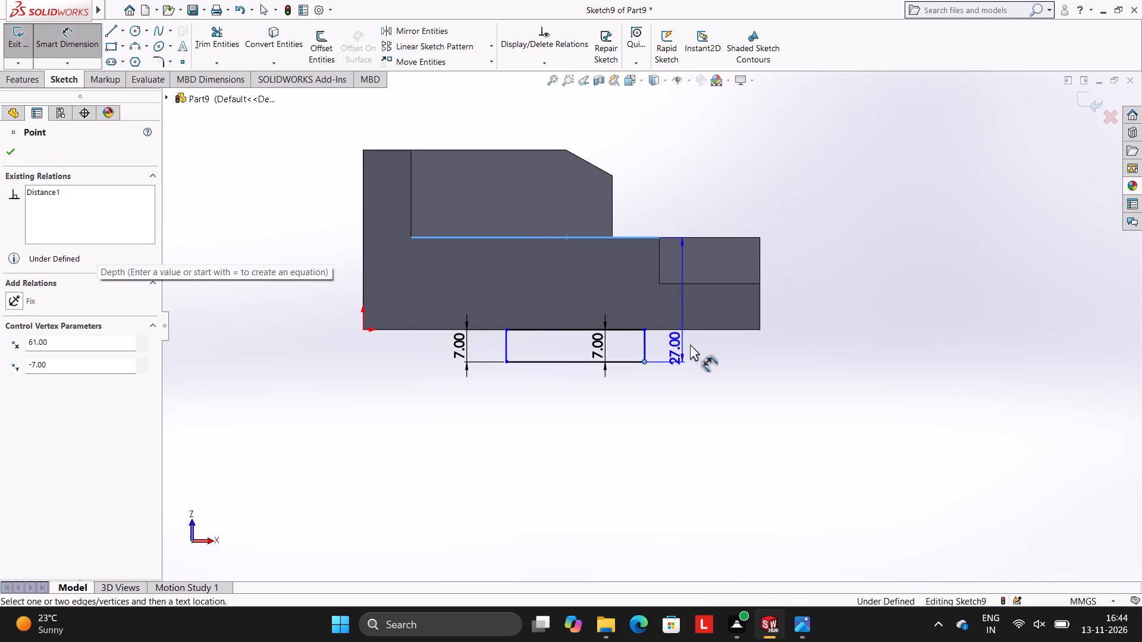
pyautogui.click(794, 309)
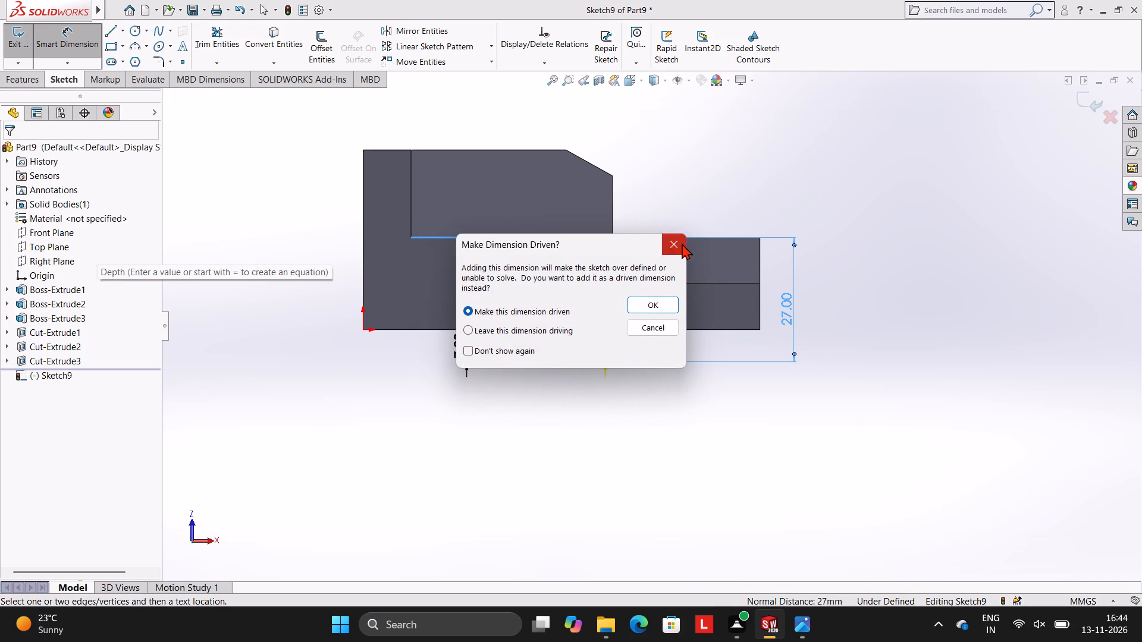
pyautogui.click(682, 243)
# Dimension the horizontal distance between the rectangle's vertical side farther from the origin and the block's nearby end edge.
pyautogui.click(644, 348)
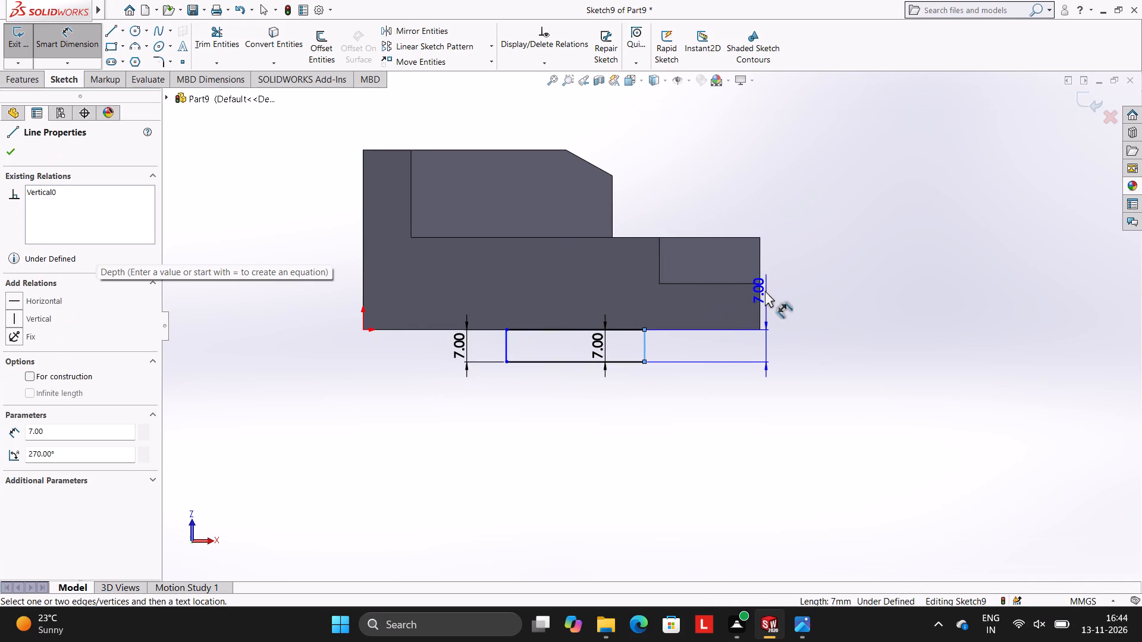
pyautogui.click(761, 292)
pyautogui.click(729, 189)
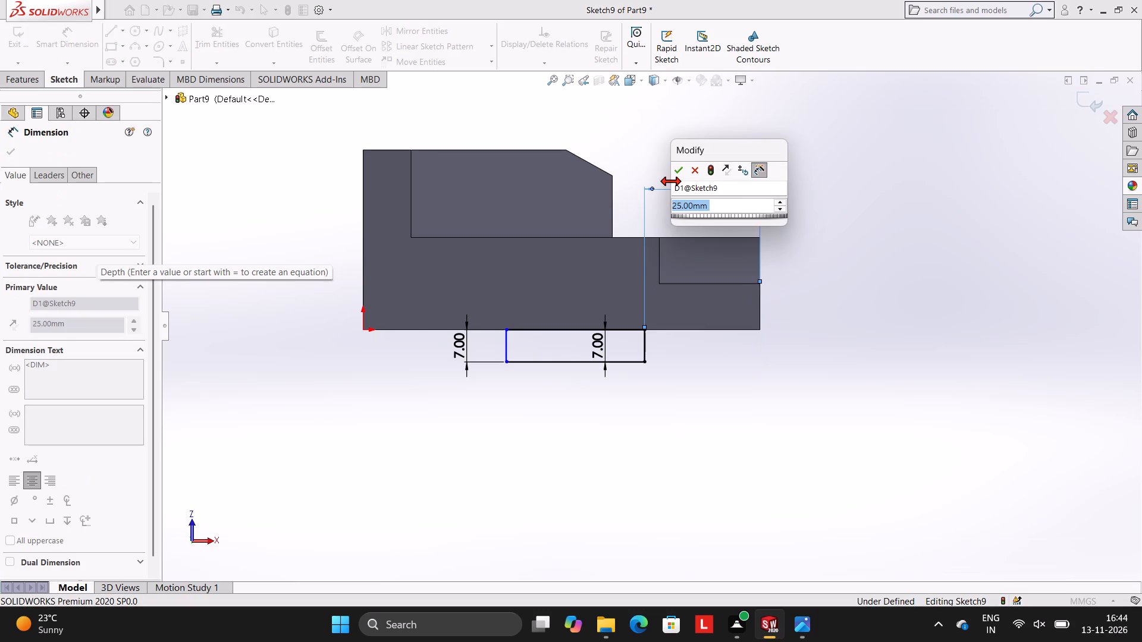
pyautogui.click(676, 171)
pyautogui.click(655, 134)
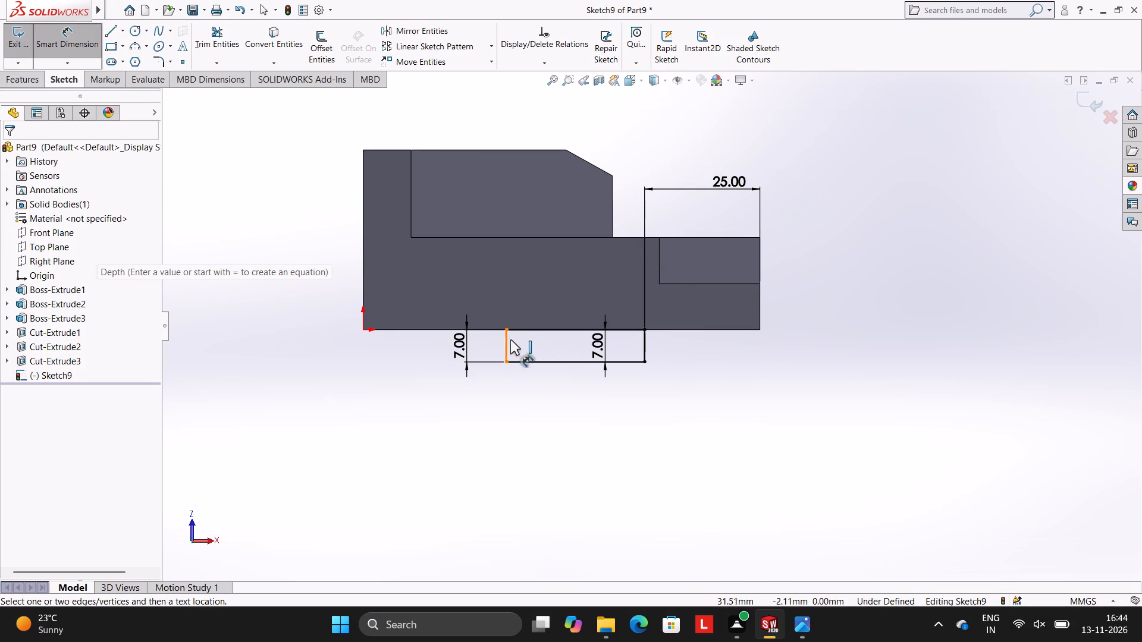
# Dimension the horizontal distance from the origin to the rectangle's nearer vertical side.
pyautogui.click(508, 340)
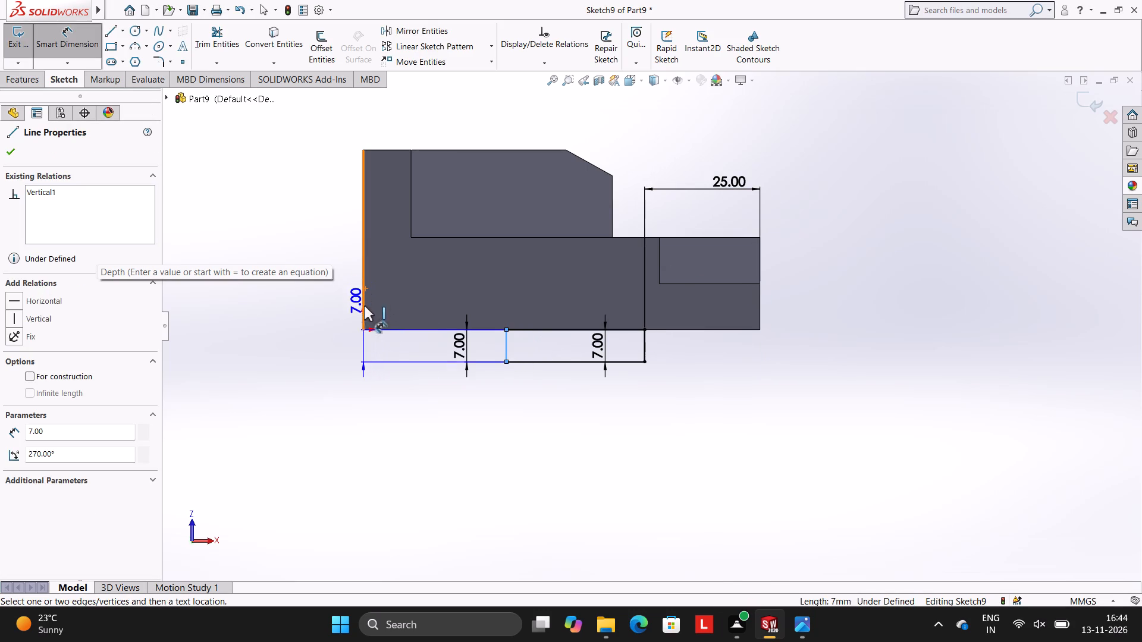
pyautogui.click(364, 330)
pyautogui.click(411, 382)
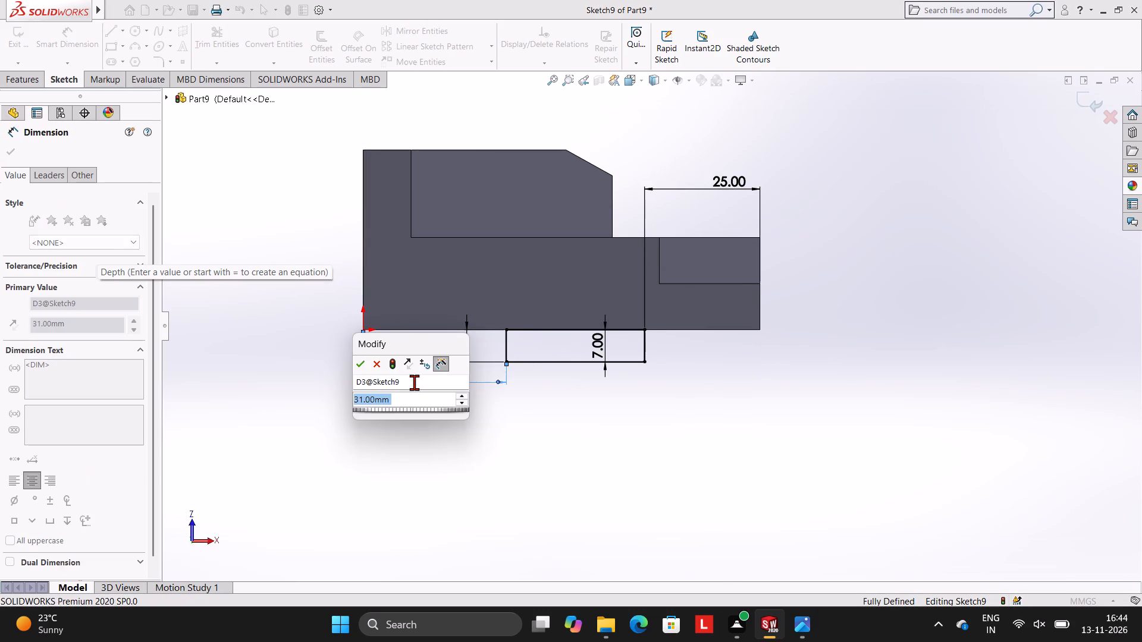
pyautogui.click(357, 364)
pyautogui.click(306, 344)
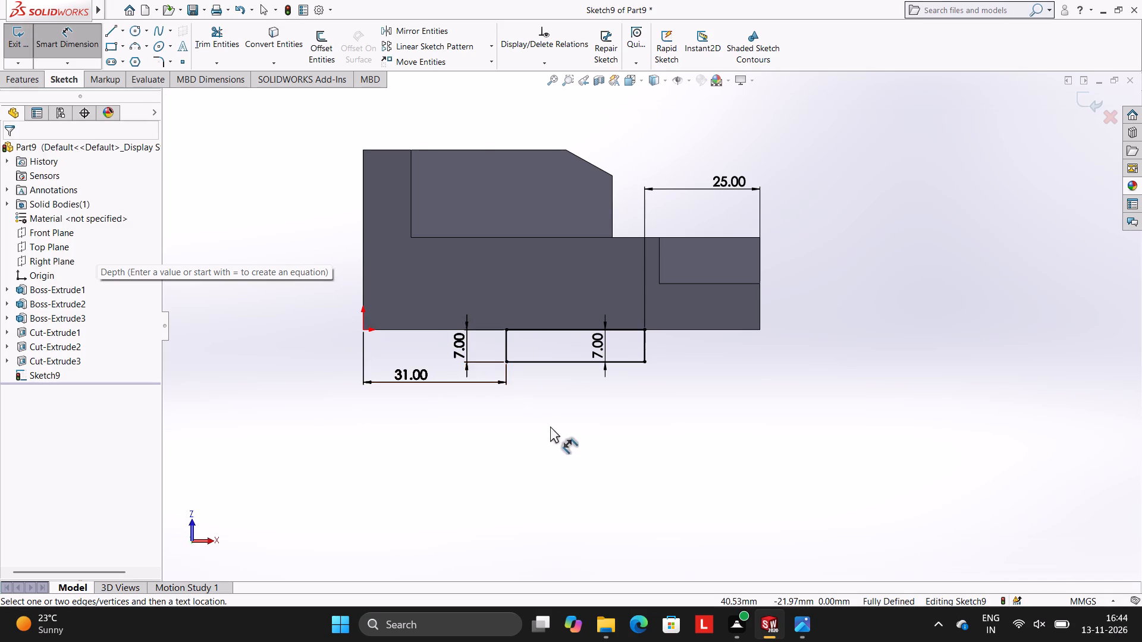
# Extrude the bottom rectangle as a blind boss 65 mm deep in the reversed direction, running under the block and merged with it.
pyautogui.scroll(3, 623, 313)
pyautogui.scroll(-3, 655, 273)
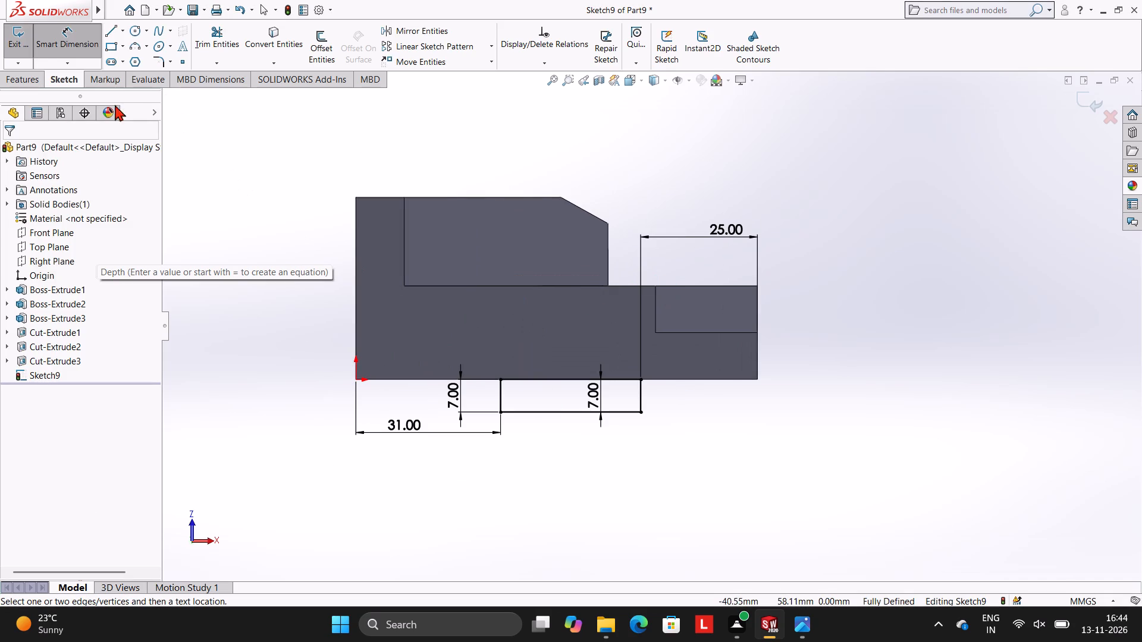
pyautogui.click(34, 81)
pyautogui.click(30, 58)
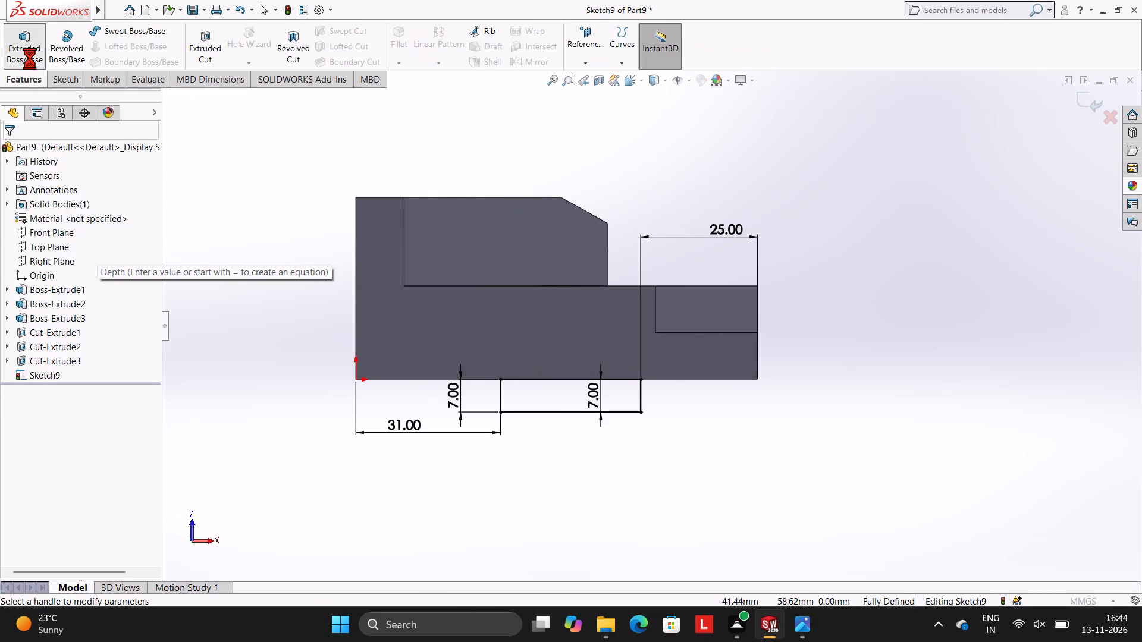
pyautogui.moveTo(274, 305); pyautogui.dragTo(382, 318, button='middle')
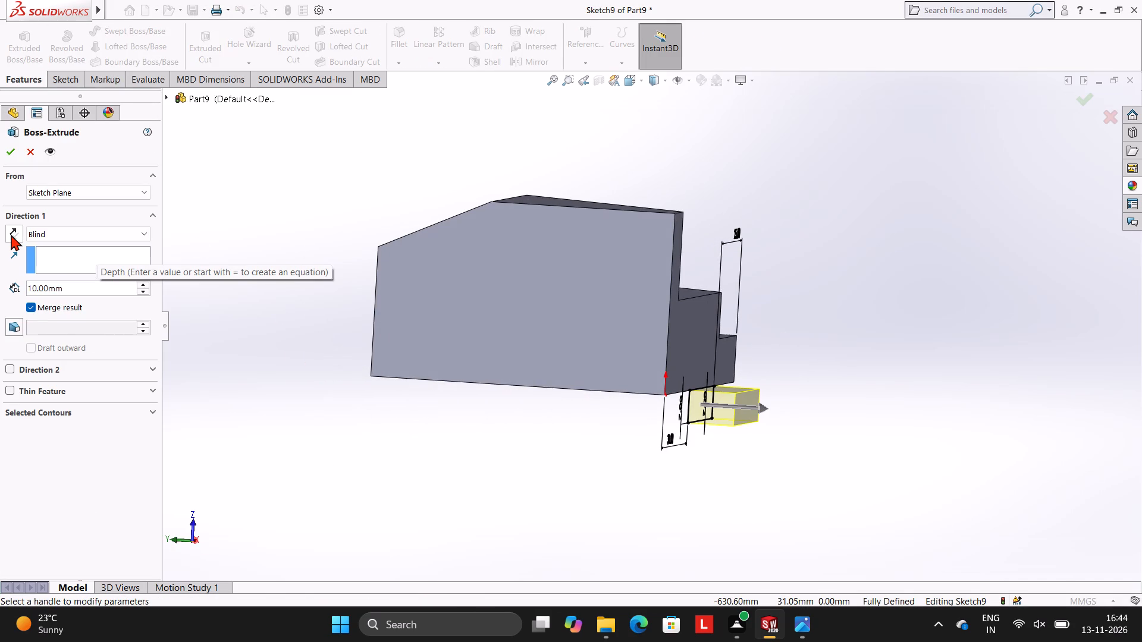
pyautogui.click(11, 234)
pyautogui.click(74, 293)
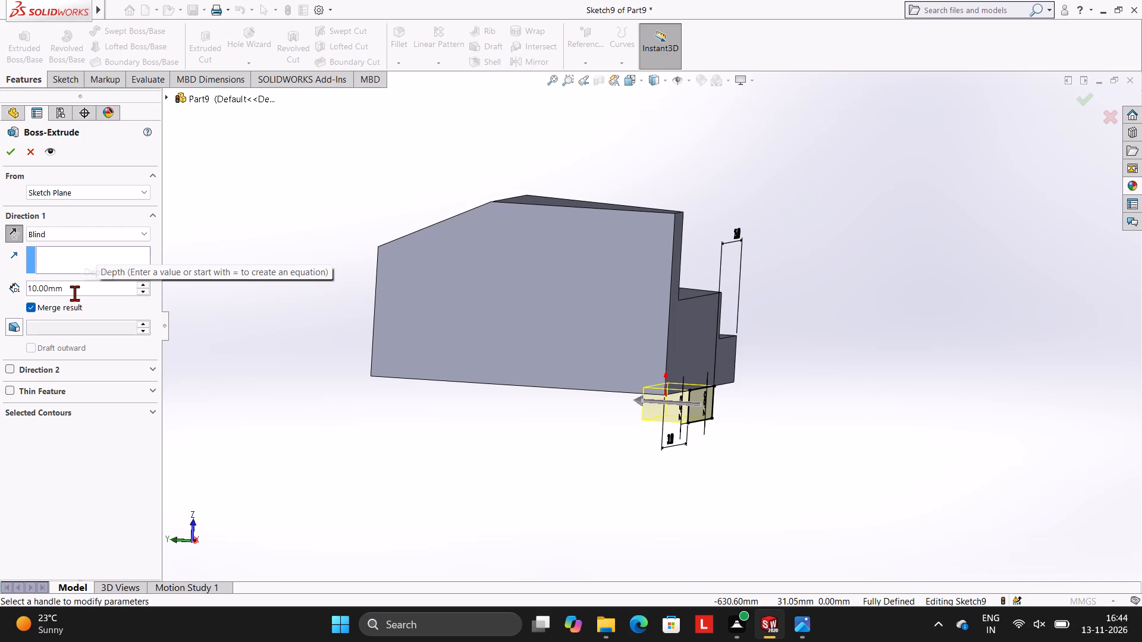
pyautogui.press('BackSpace')
pyautogui.press('BackSpace')
pyautogui.press('BackSpace')
pyautogui.press('BackSpace')
pyautogui.press('BackSpace')
pyautogui.press('BackSpace')
pyautogui.press('BackSpace')
pyautogui.press('BackSpace')
pyautogui.press('BackSpace')
pyautogui.press('BackSpace')
pyautogui.press('BackSpace')
pyautogui.press('BackSpace')
pyautogui.press('BackSpace')
pyautogui.press('BackSpace')
pyautogui.press('BackSpace')
pyautogui.press('BackSpace')
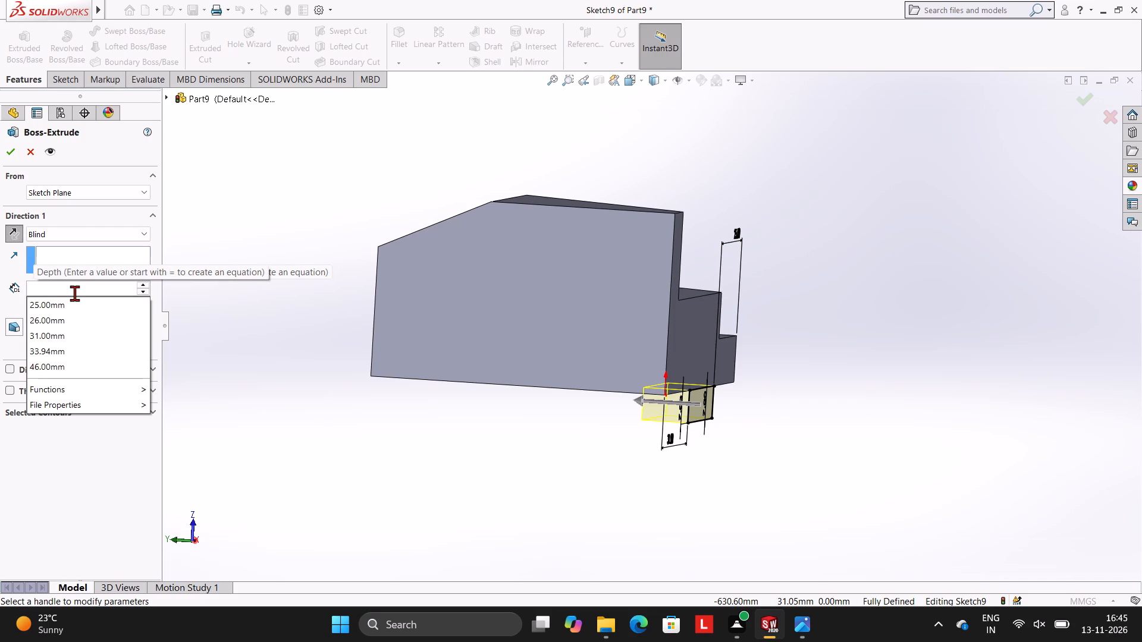
pyautogui.write('65')
pyautogui.press('Return')
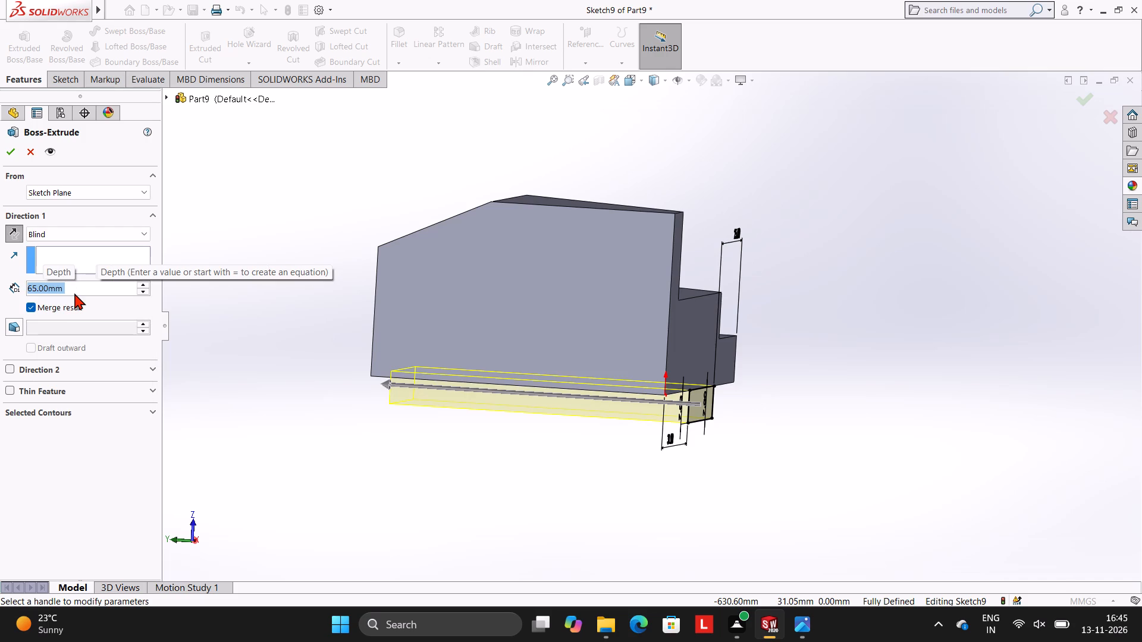
pyautogui.moveTo(442, 306); pyautogui.dragTo(466, 268, button='middle')
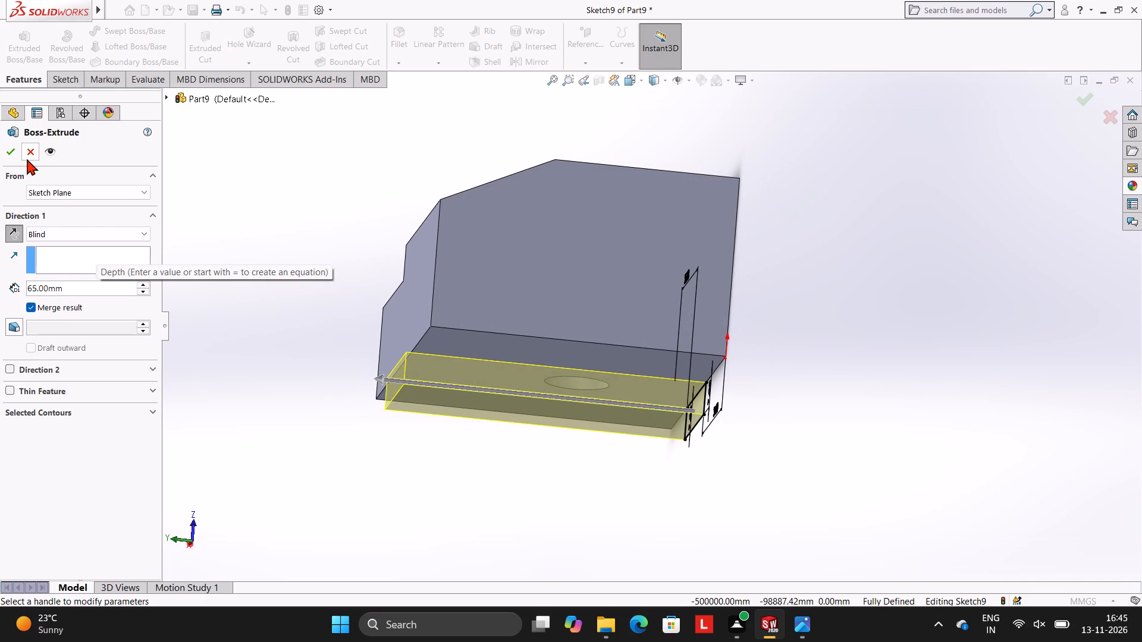
pyautogui.click(17, 152)
pyautogui.click(197, 166)
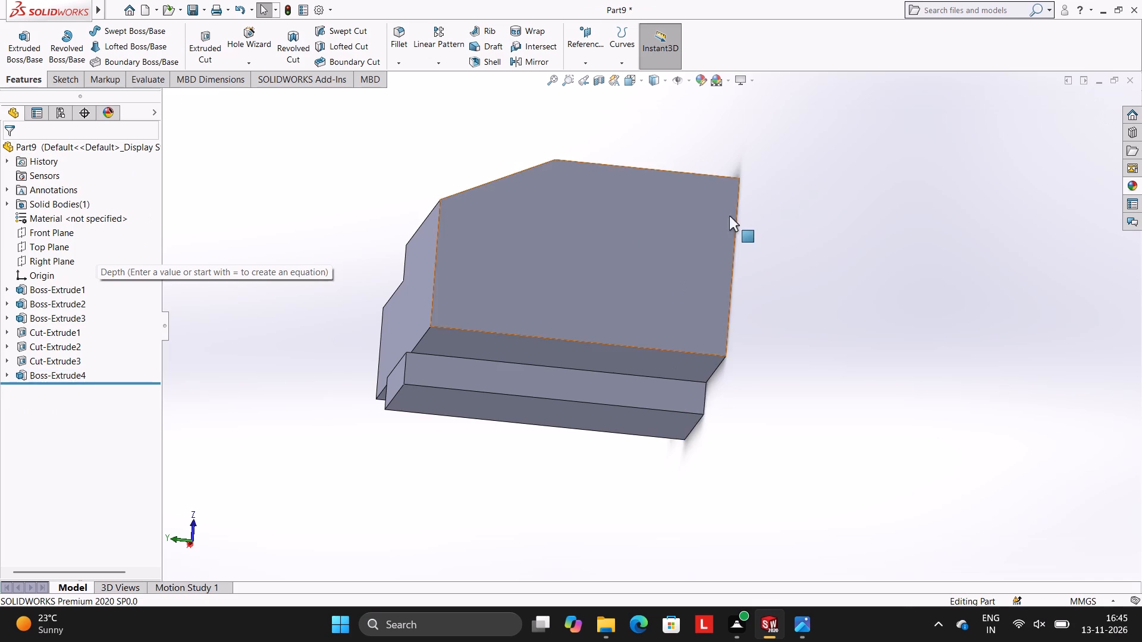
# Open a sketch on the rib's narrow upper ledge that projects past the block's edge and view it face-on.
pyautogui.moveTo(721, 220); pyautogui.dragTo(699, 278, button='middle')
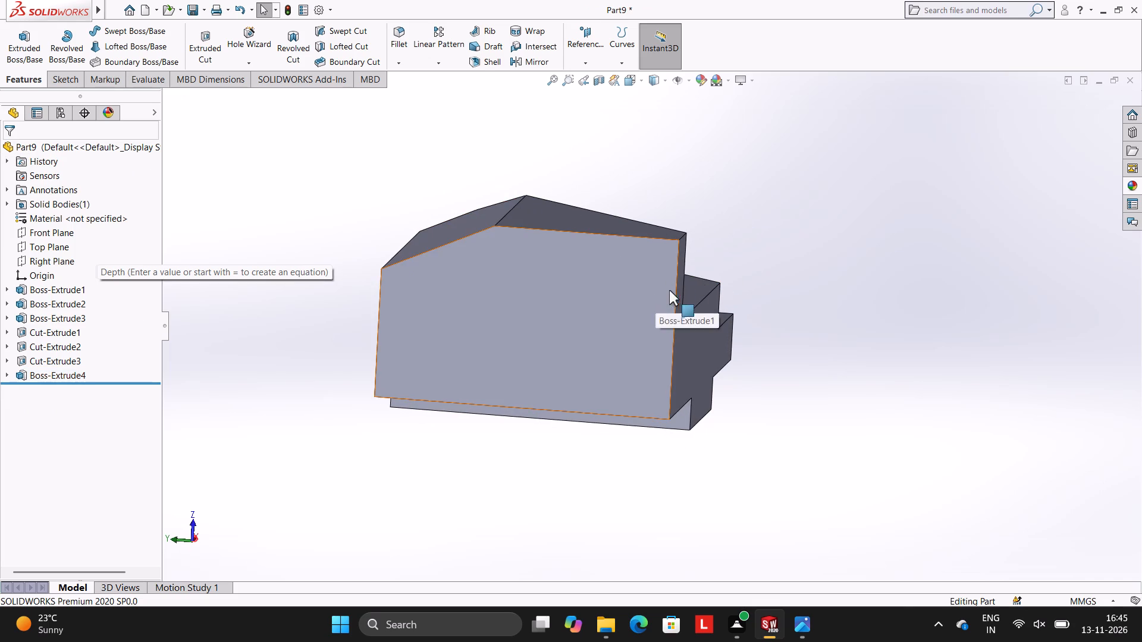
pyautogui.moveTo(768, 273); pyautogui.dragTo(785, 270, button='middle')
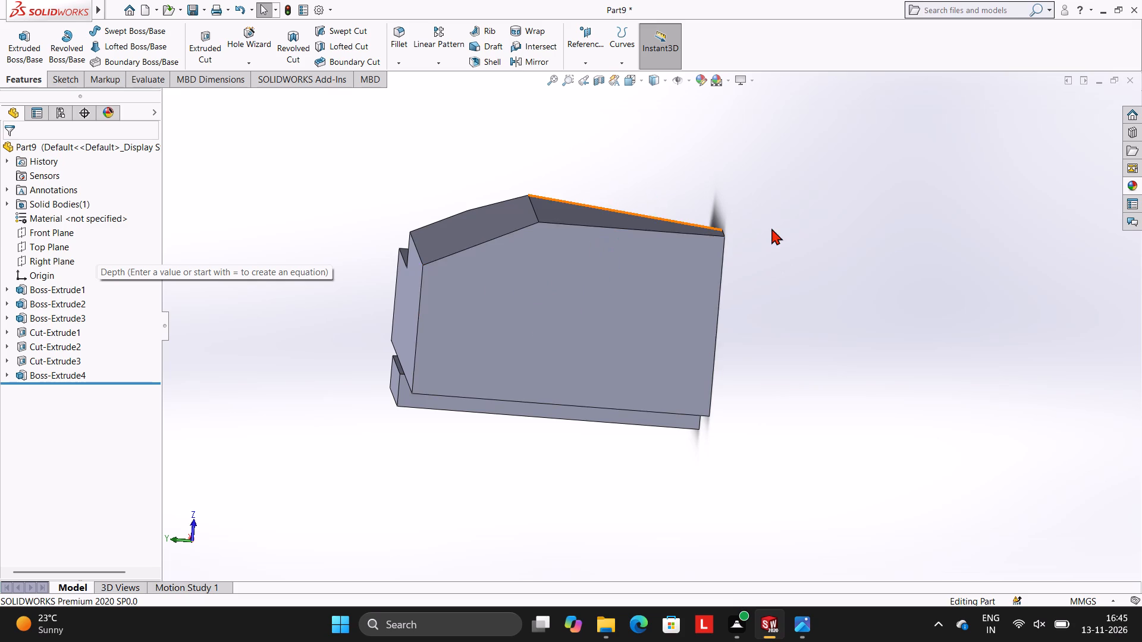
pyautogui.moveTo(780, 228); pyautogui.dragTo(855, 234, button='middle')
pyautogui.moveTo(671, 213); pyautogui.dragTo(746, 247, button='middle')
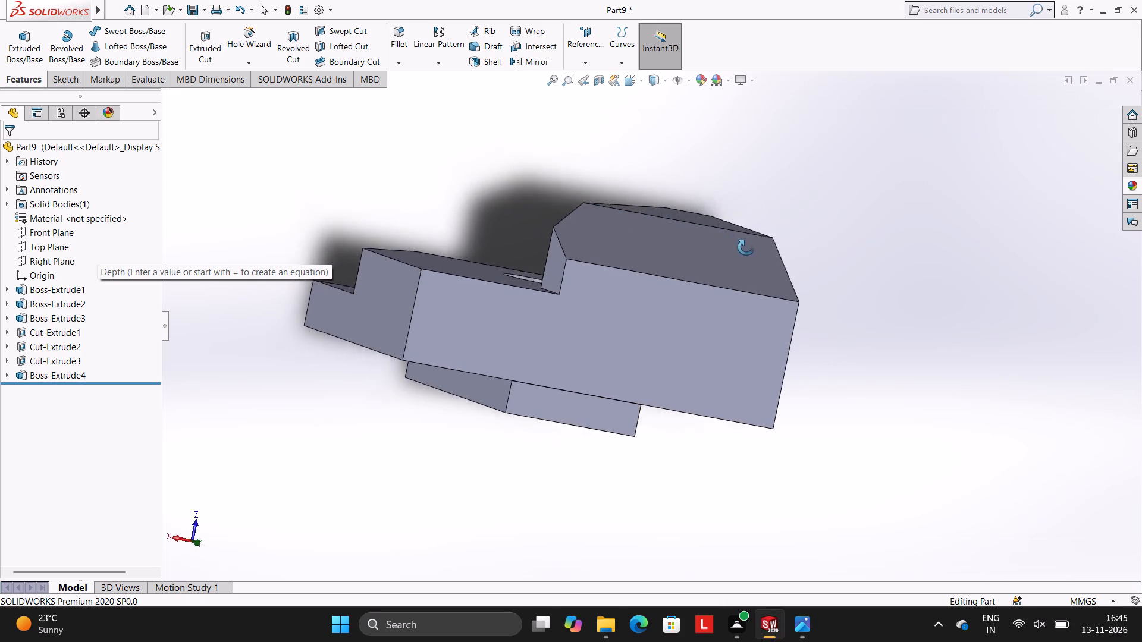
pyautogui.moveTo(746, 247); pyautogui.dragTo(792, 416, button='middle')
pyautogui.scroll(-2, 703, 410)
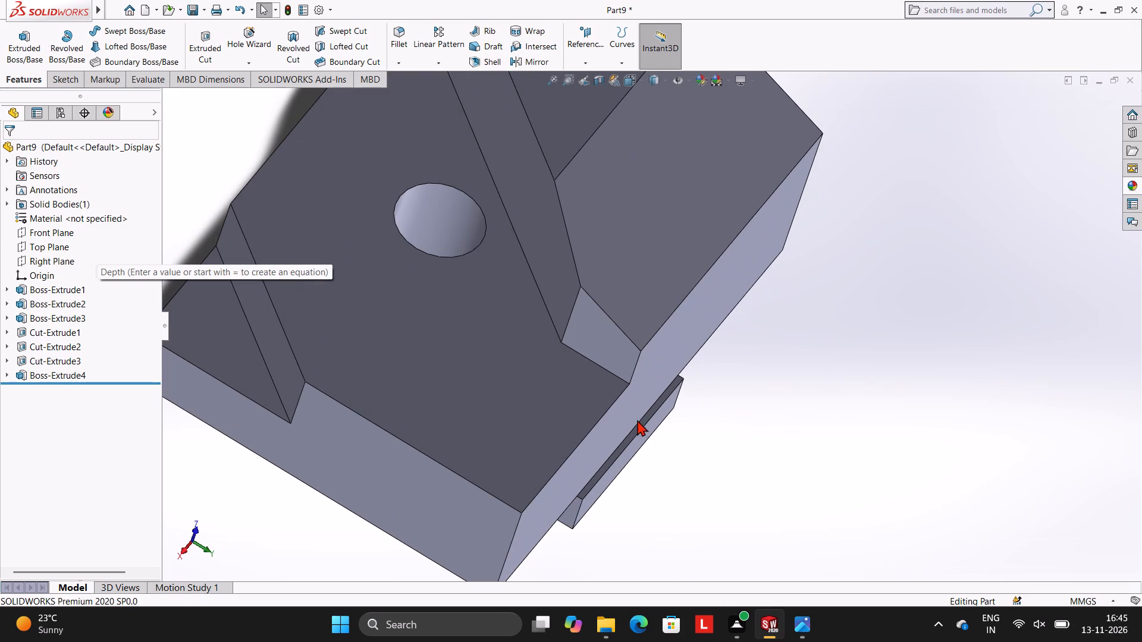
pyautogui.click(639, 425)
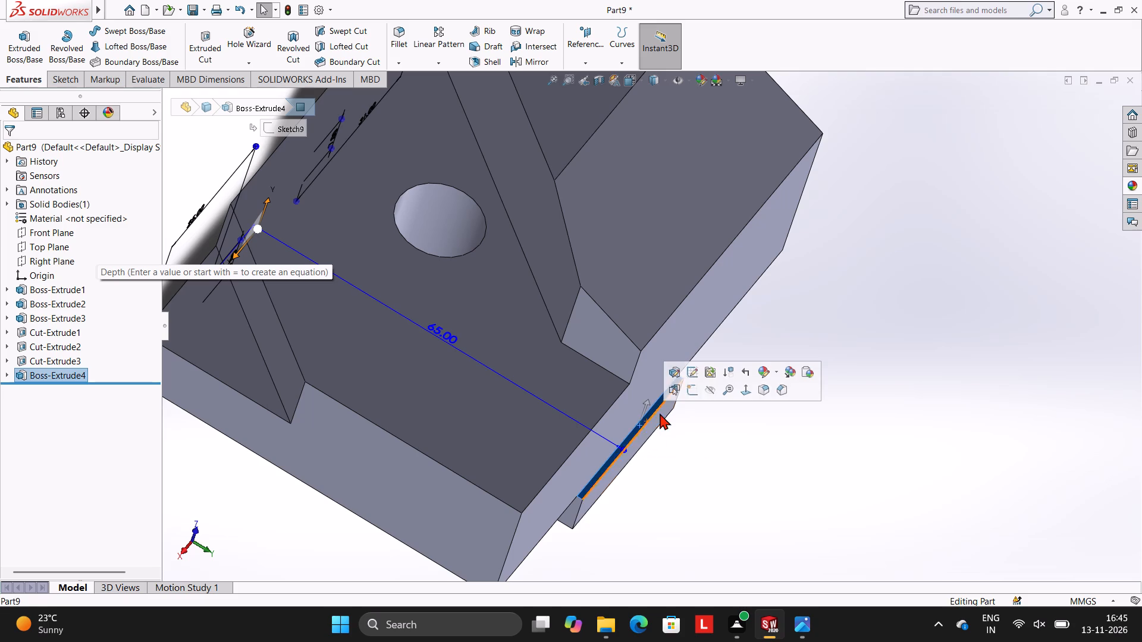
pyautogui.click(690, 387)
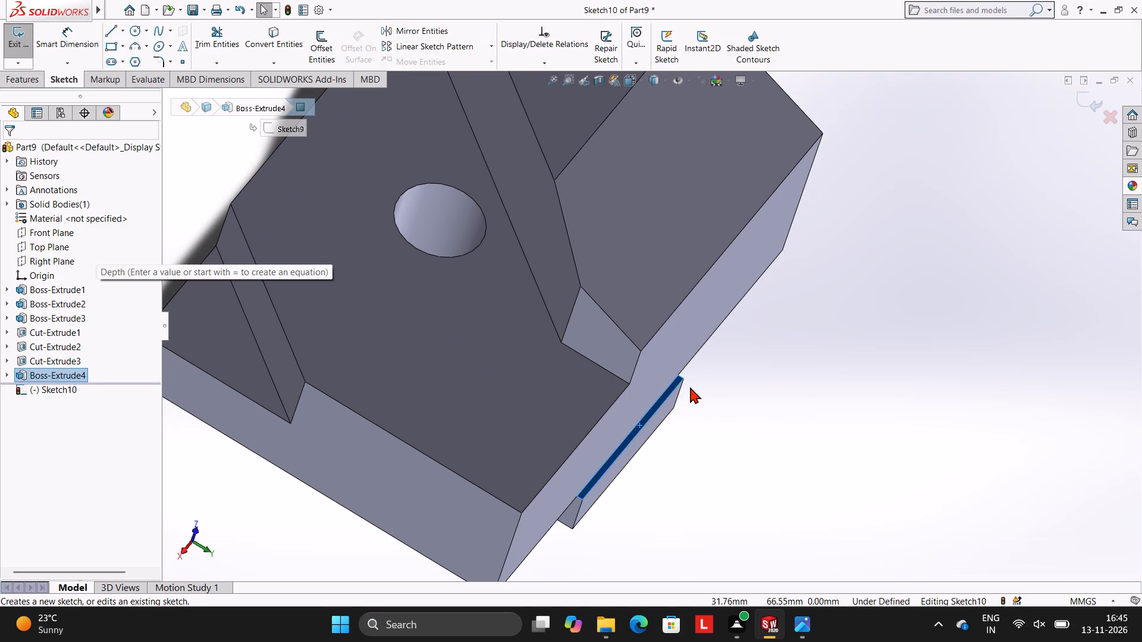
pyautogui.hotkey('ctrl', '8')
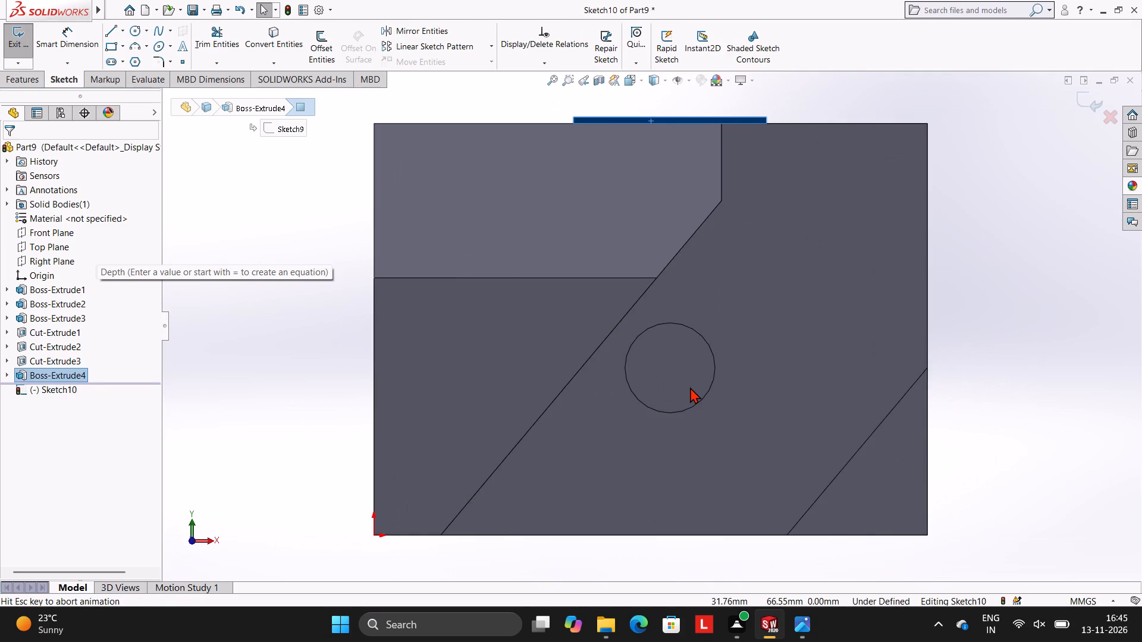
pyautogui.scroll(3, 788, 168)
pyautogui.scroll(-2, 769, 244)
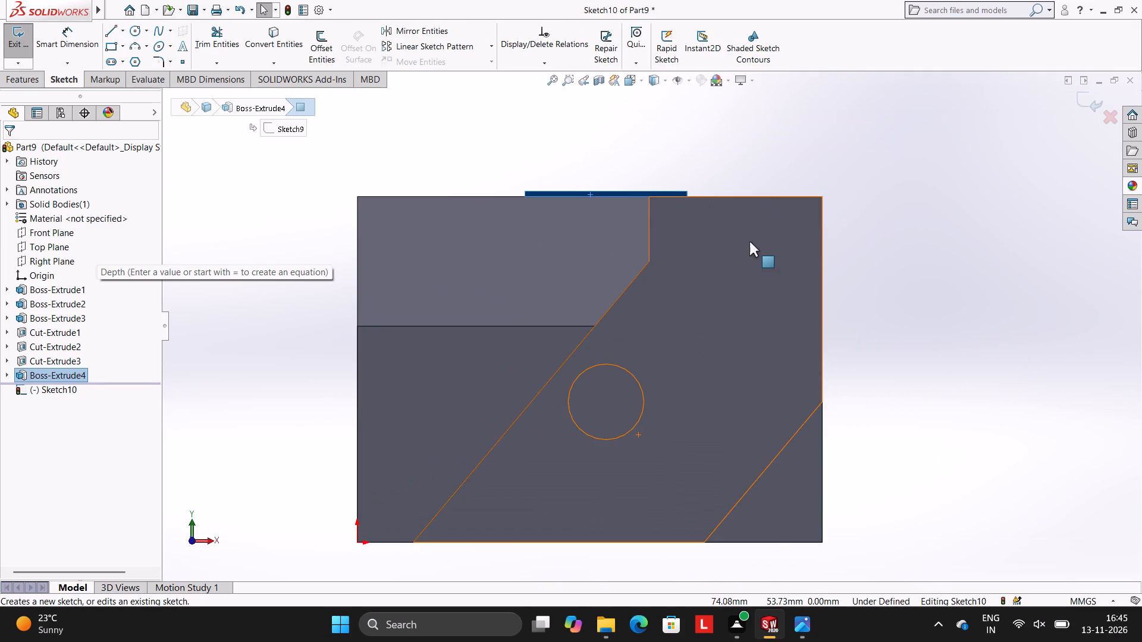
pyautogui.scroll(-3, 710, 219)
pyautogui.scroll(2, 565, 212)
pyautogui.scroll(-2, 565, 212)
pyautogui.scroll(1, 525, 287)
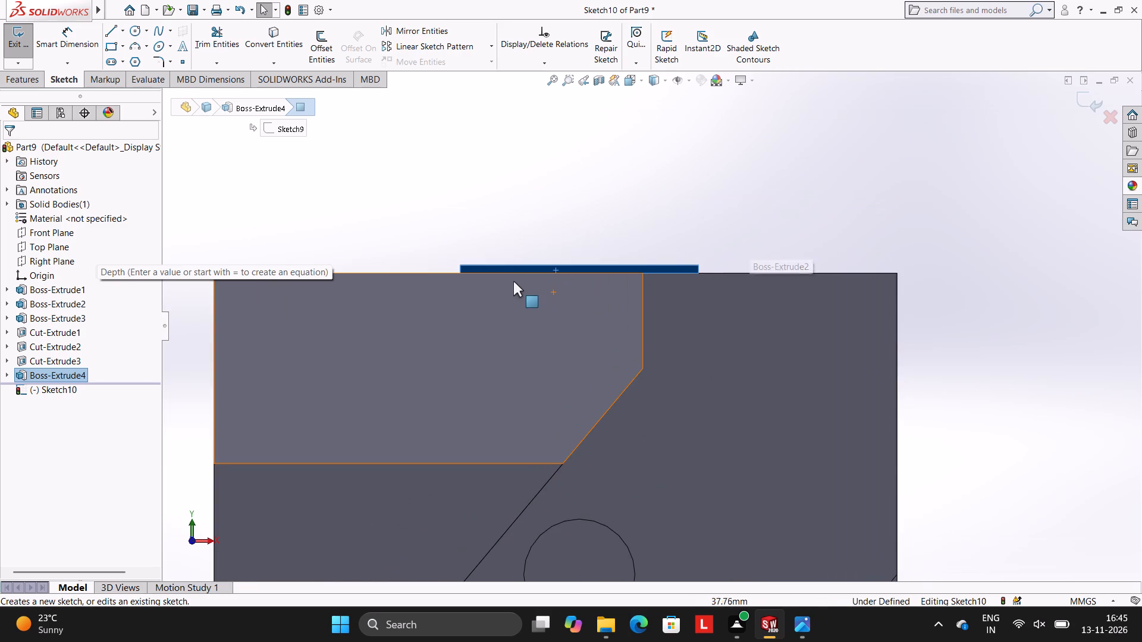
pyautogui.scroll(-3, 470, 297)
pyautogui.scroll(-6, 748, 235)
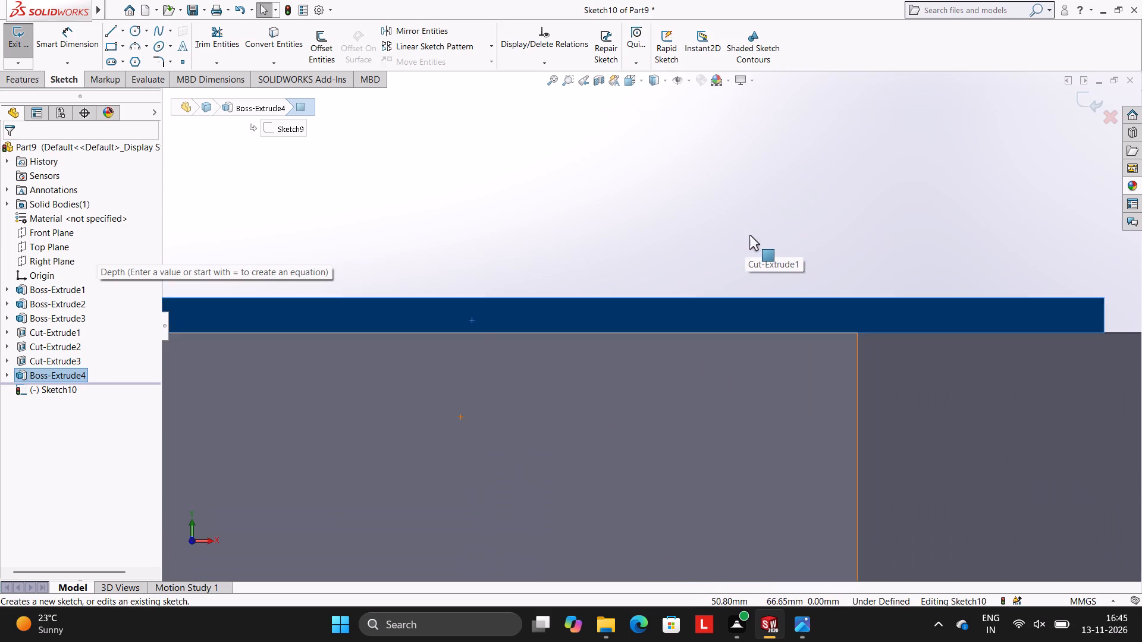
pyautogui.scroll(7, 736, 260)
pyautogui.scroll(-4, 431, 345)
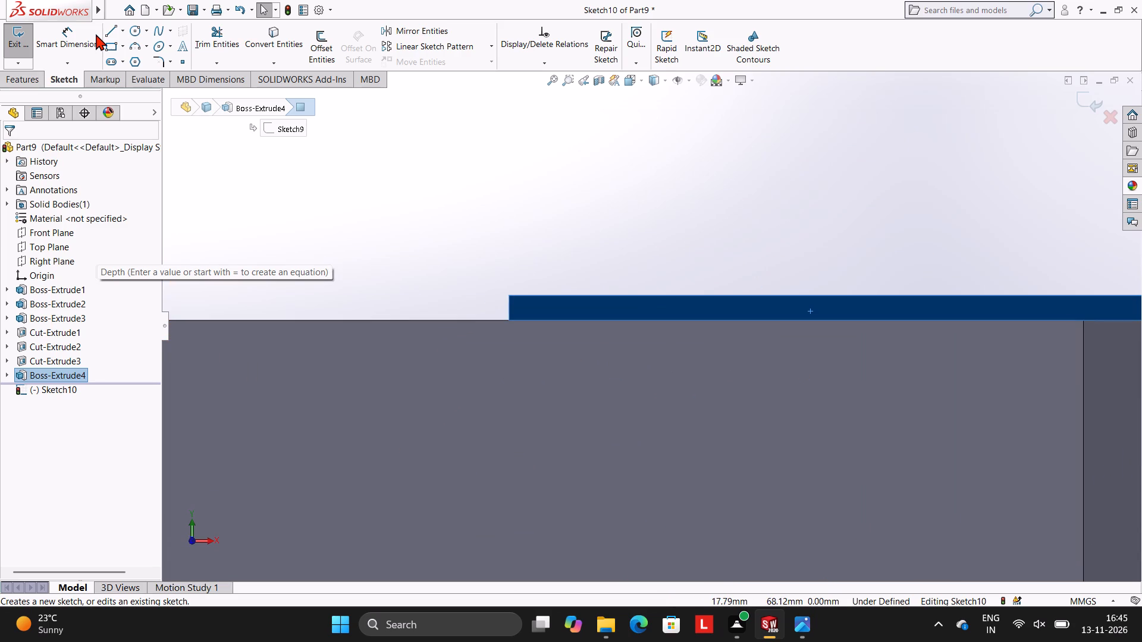
# Check how far the rib projects beyond the block's edge with a trial dimension and line, and leave the empty sketch.
pyautogui.click(96, 32)
pyautogui.scroll(-1, 604, 243)
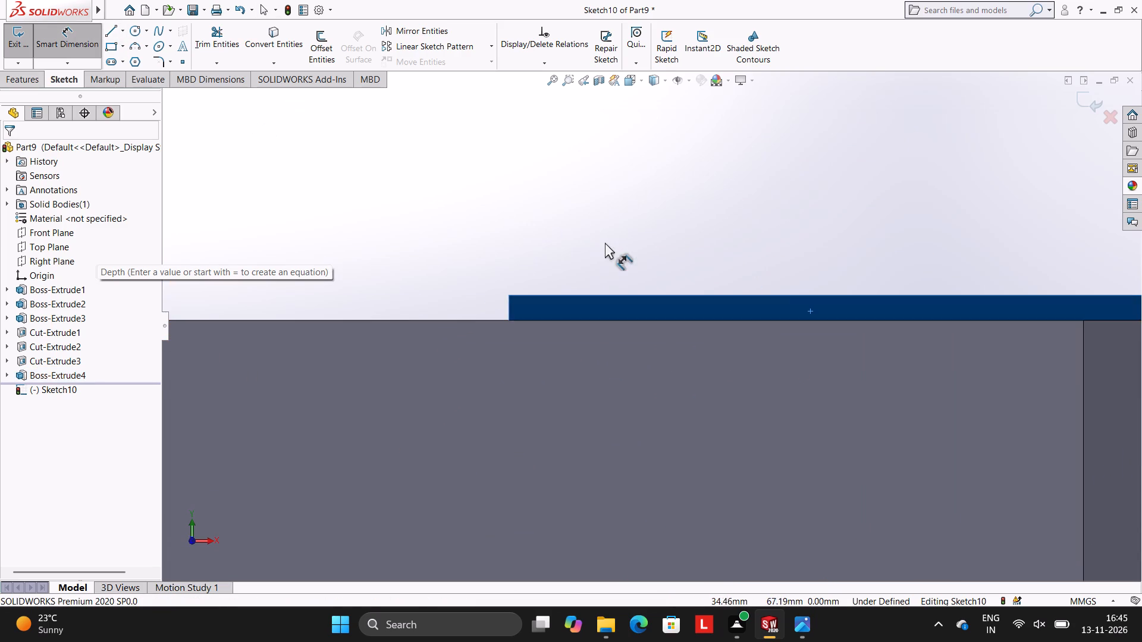
pyautogui.scroll(-2, 605, 243)
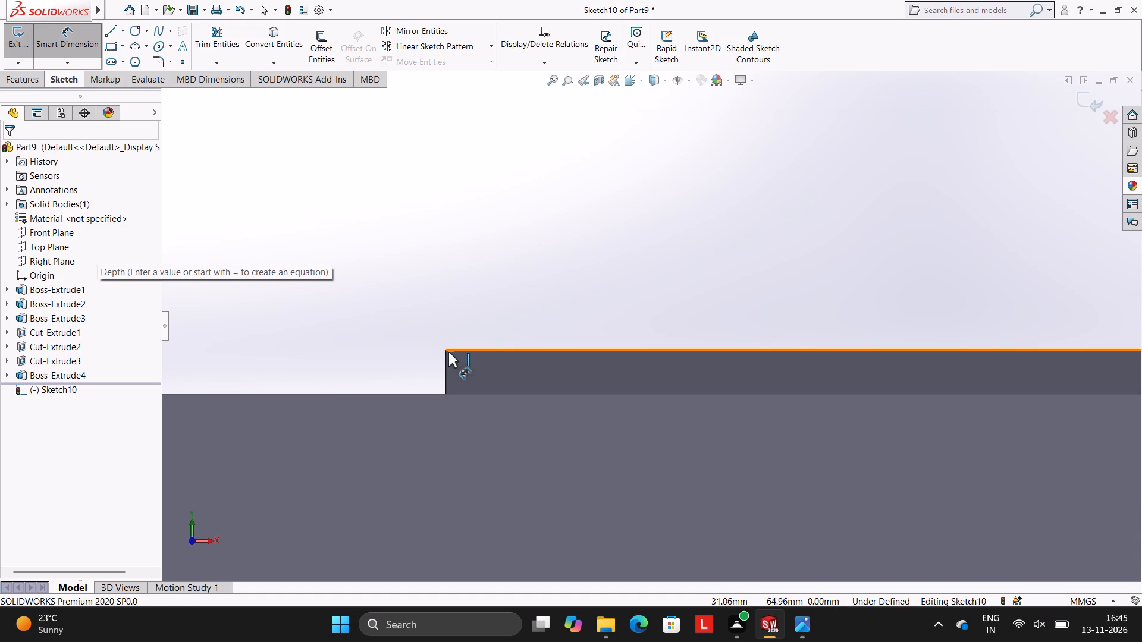
pyautogui.click(445, 352)
pyautogui.click(445, 394)
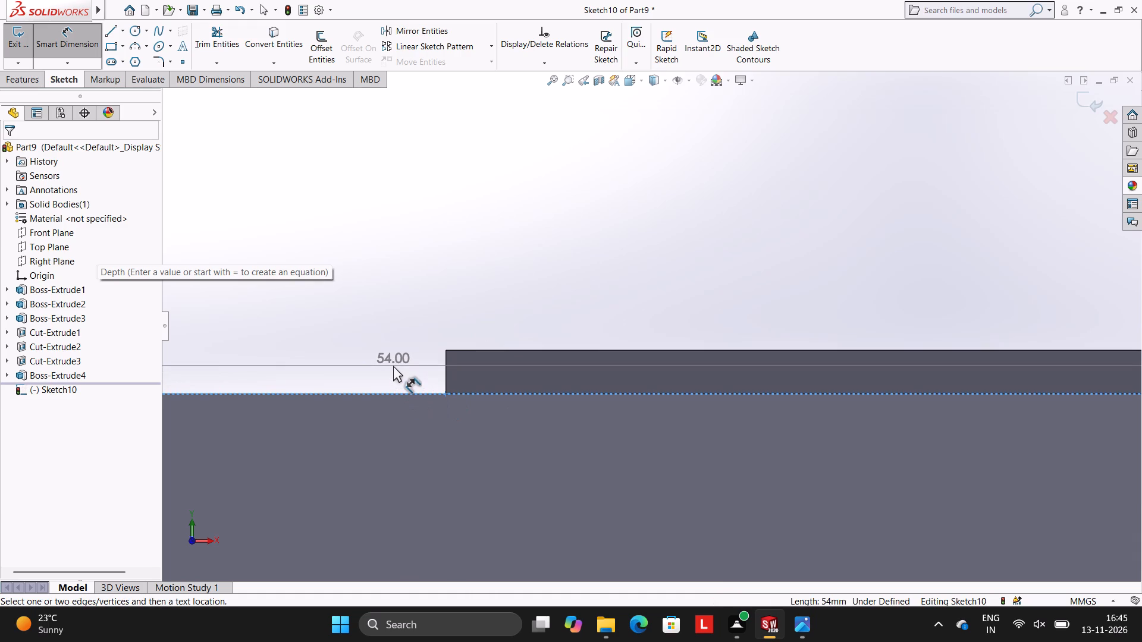
pyautogui.press('Escape')
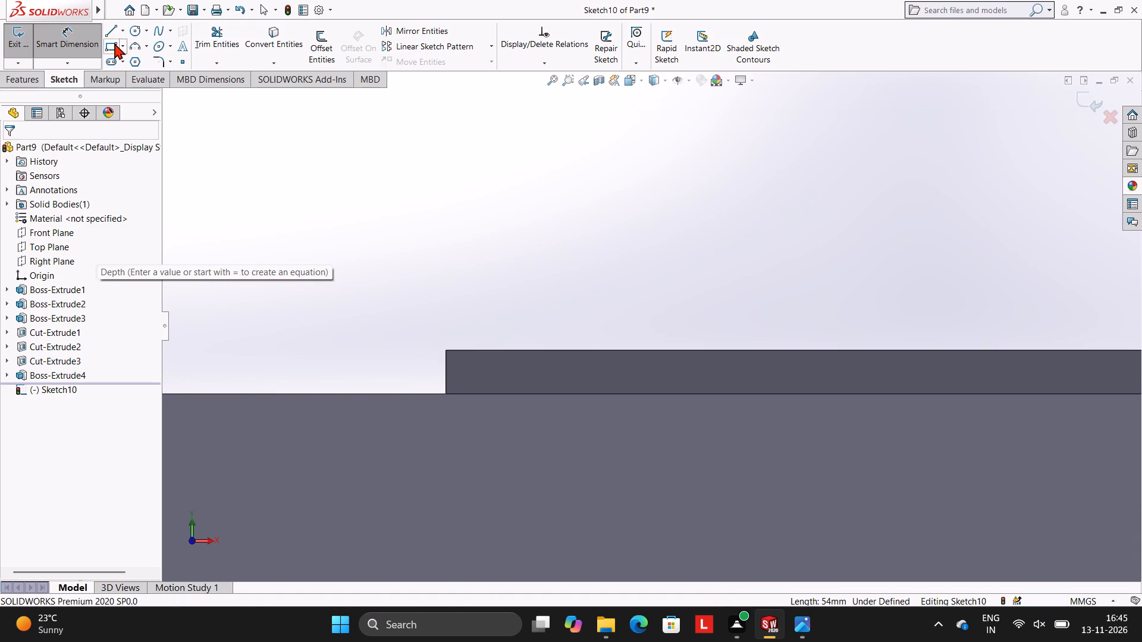
pyautogui.press('Escape')
pyautogui.press('Escape')
pyautogui.press('Escape')
pyautogui.click(112, 27)
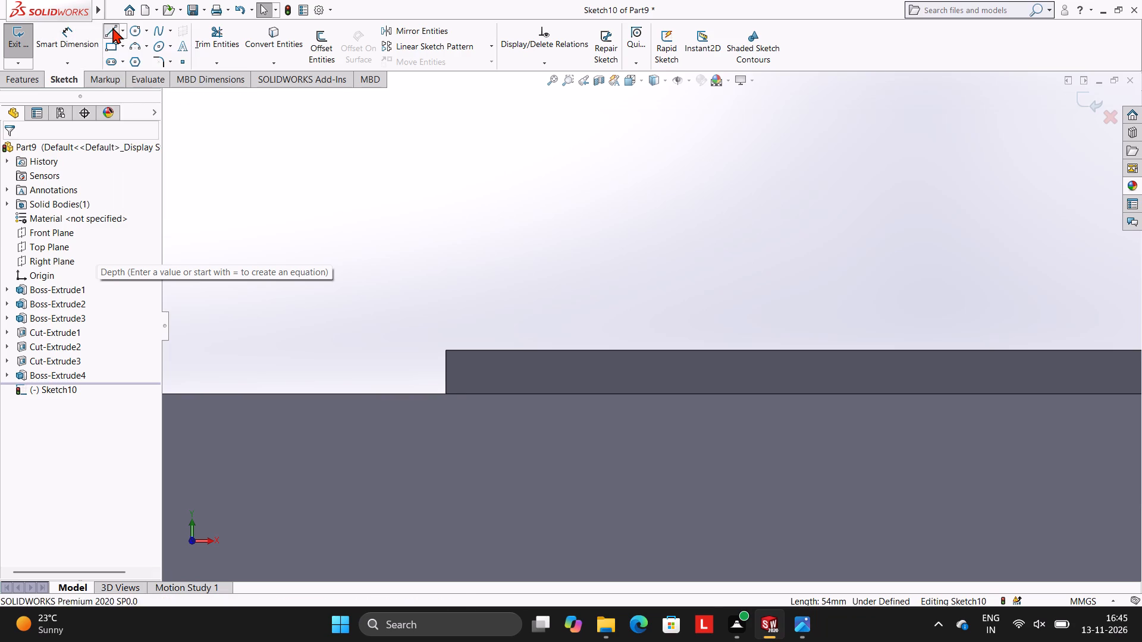
pyautogui.click(447, 351)
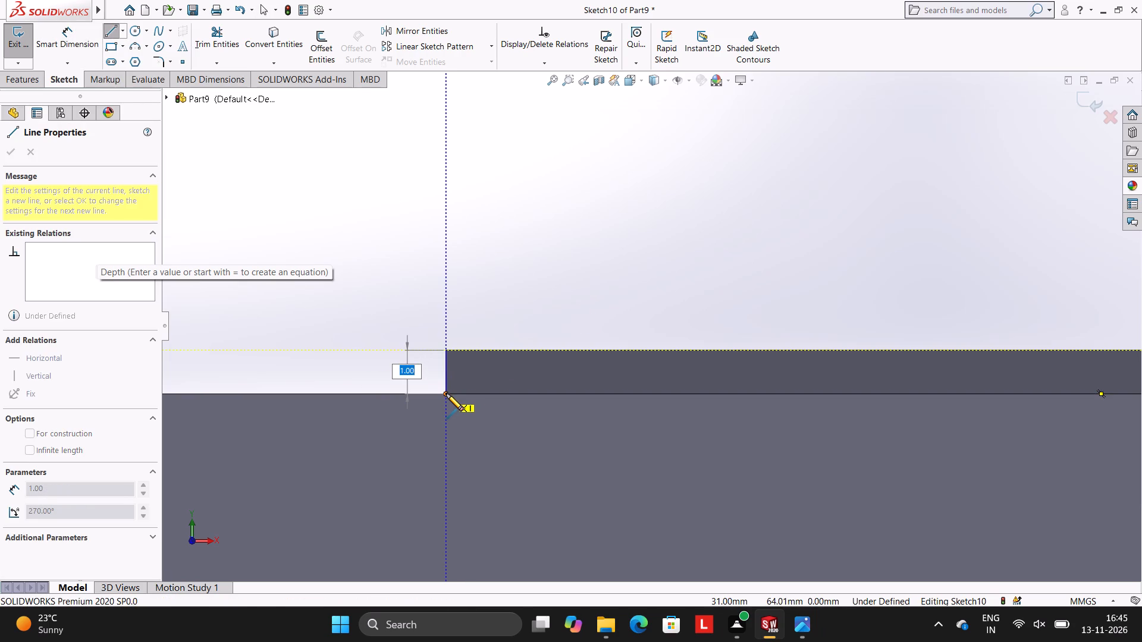
pyautogui.press('Escape')
pyautogui.press('Escape')
pyautogui.scroll(8, 581, 361)
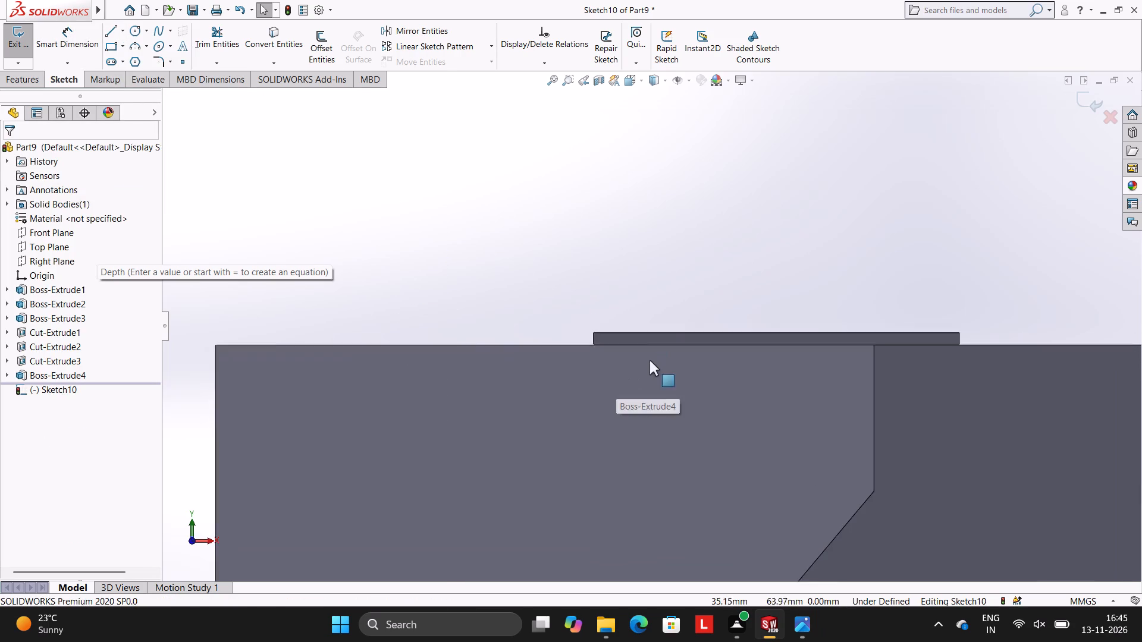
pyautogui.scroll(2, 650, 360)
pyautogui.moveTo(495, 297); pyautogui.dragTo(609, 400, button='middle')
pyautogui.press('Escape')
pyautogui.press('Escape')
pyautogui.scroll(4, 778, 299)
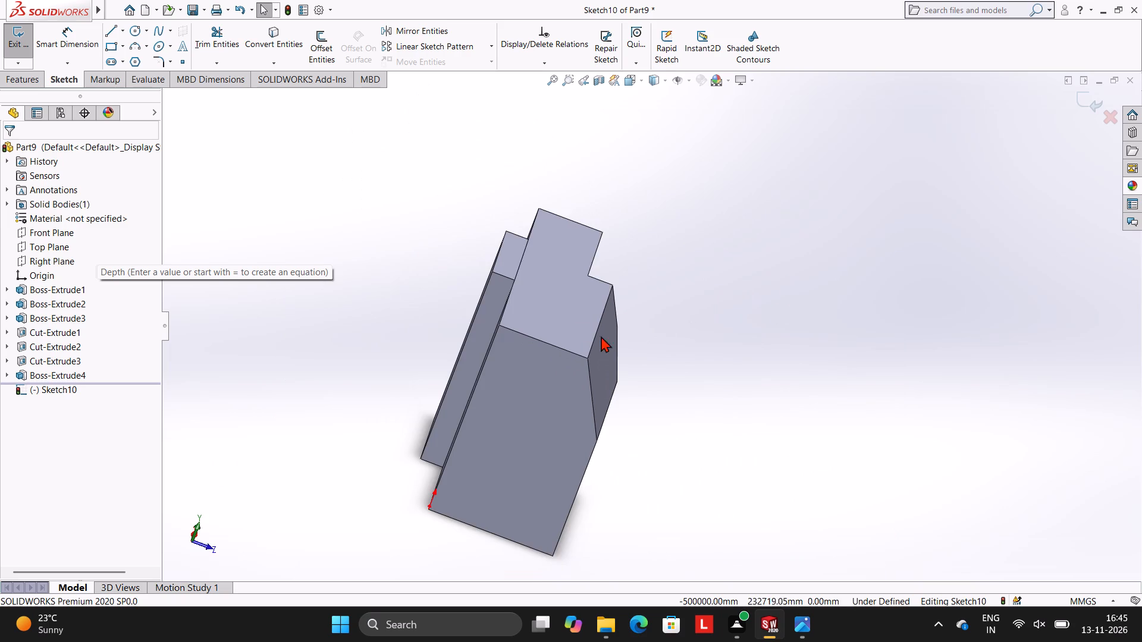
pyautogui.click(566, 321)
pyautogui.click(1090, 92)
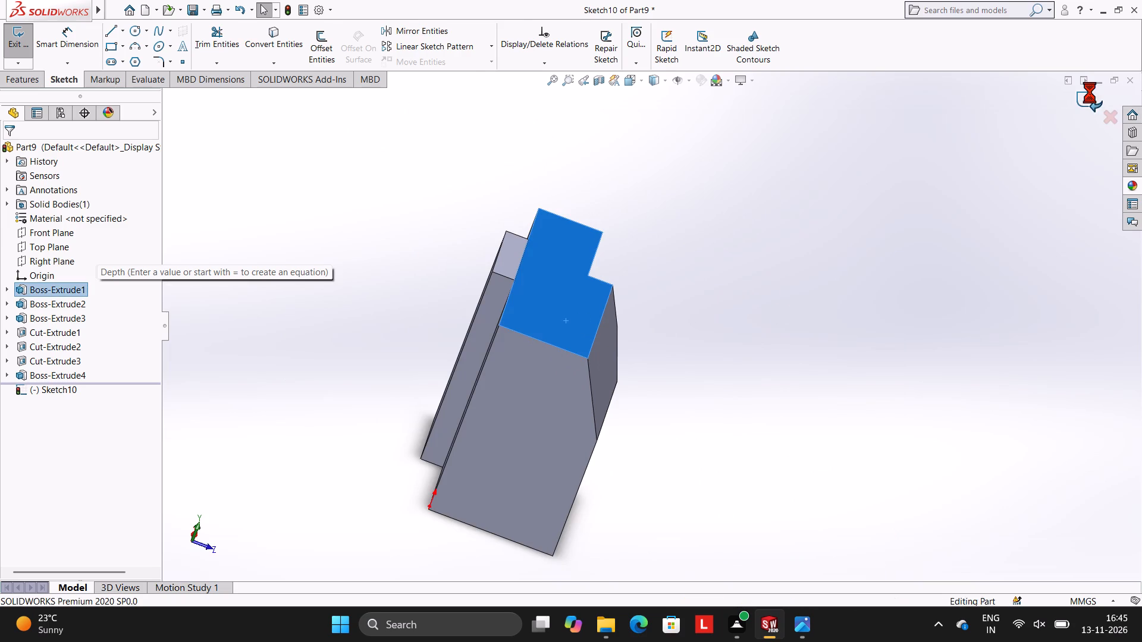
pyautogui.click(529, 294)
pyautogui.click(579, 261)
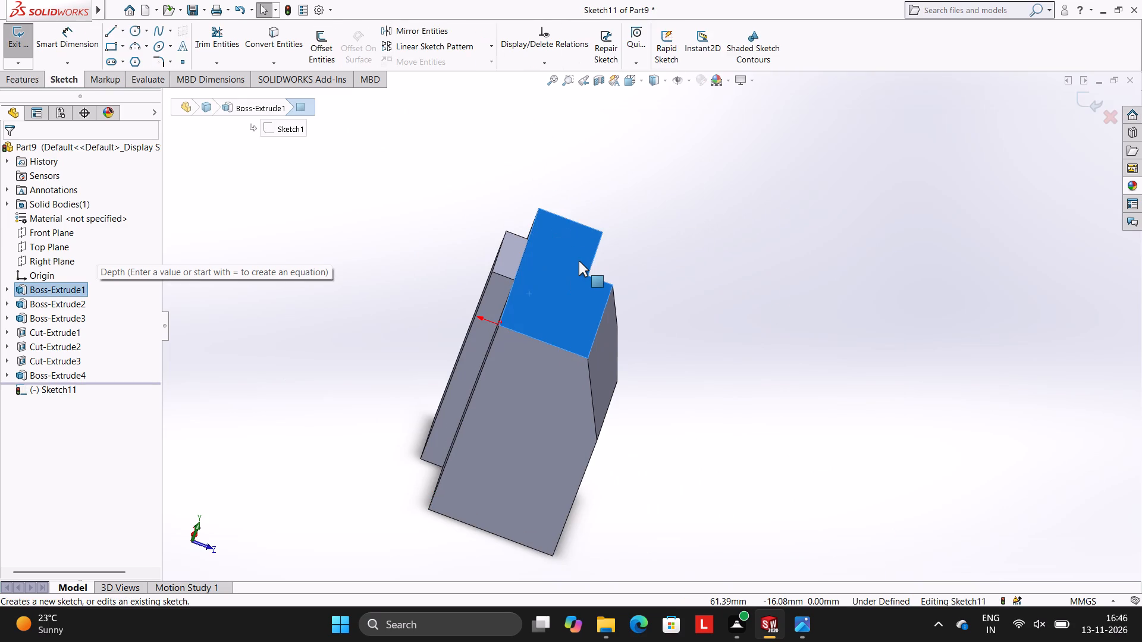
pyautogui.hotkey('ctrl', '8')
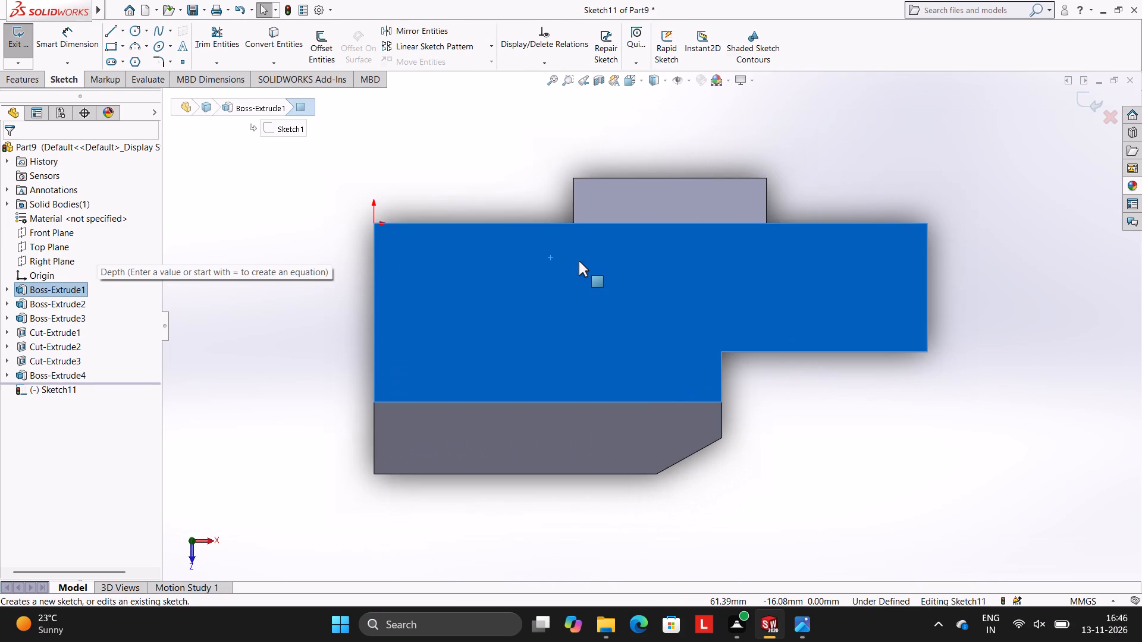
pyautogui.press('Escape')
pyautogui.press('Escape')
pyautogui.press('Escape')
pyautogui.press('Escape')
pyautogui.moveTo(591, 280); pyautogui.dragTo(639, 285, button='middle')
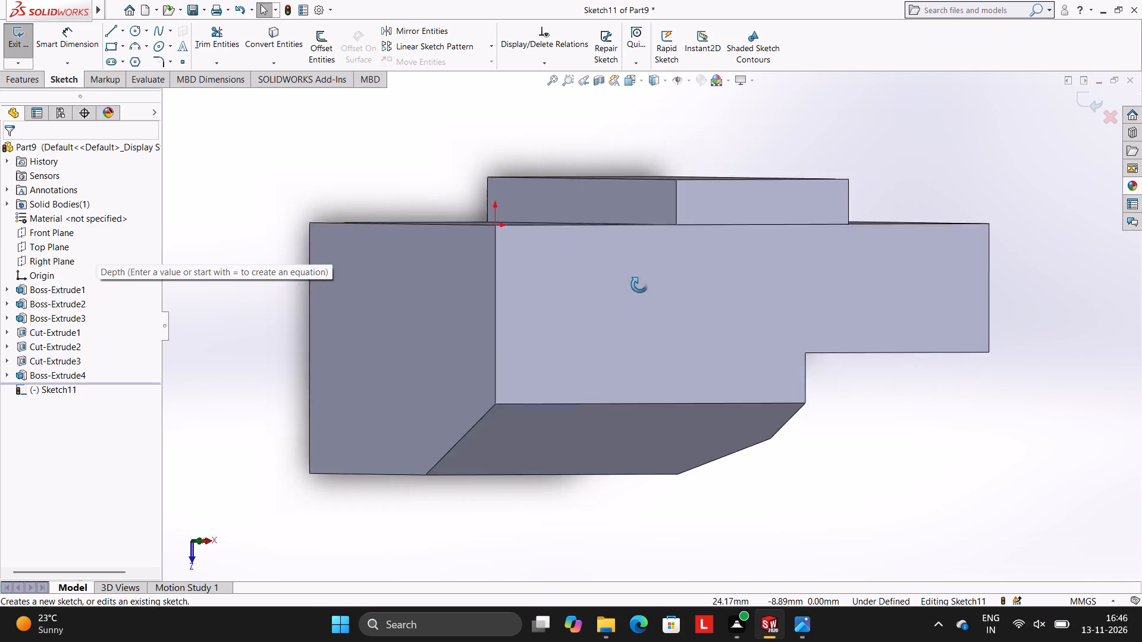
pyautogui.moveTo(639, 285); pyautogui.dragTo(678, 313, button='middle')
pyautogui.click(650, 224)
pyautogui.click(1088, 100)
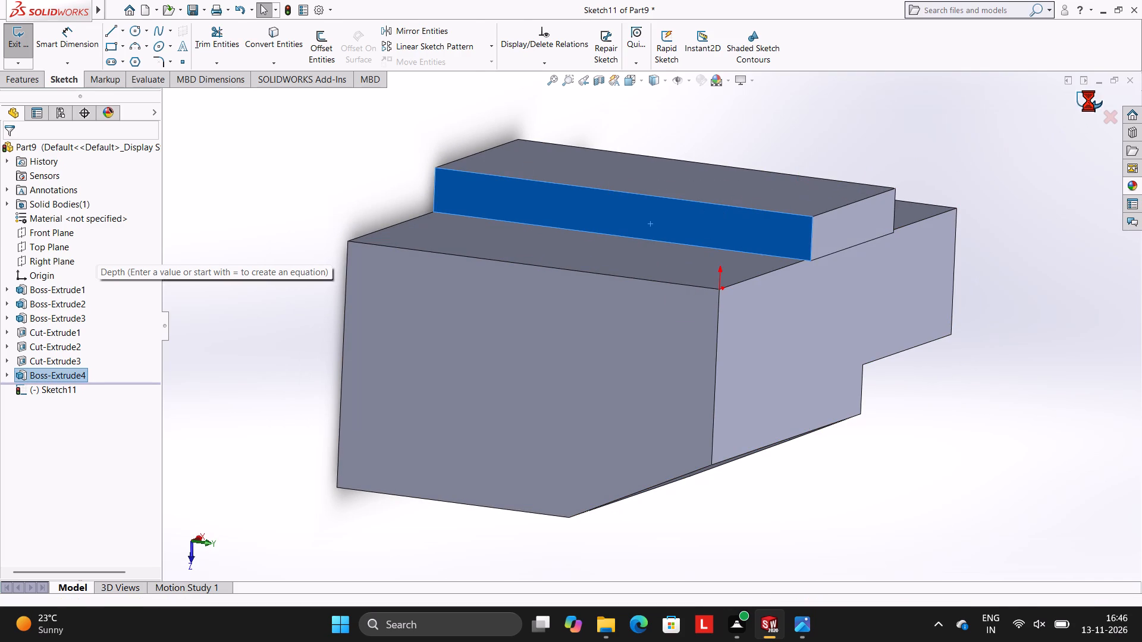
# Open a sketch on the rib's long side face and check the rib's length with a trial line, discarding the sketch.
pyautogui.click(570, 203)
pyautogui.click(624, 164)
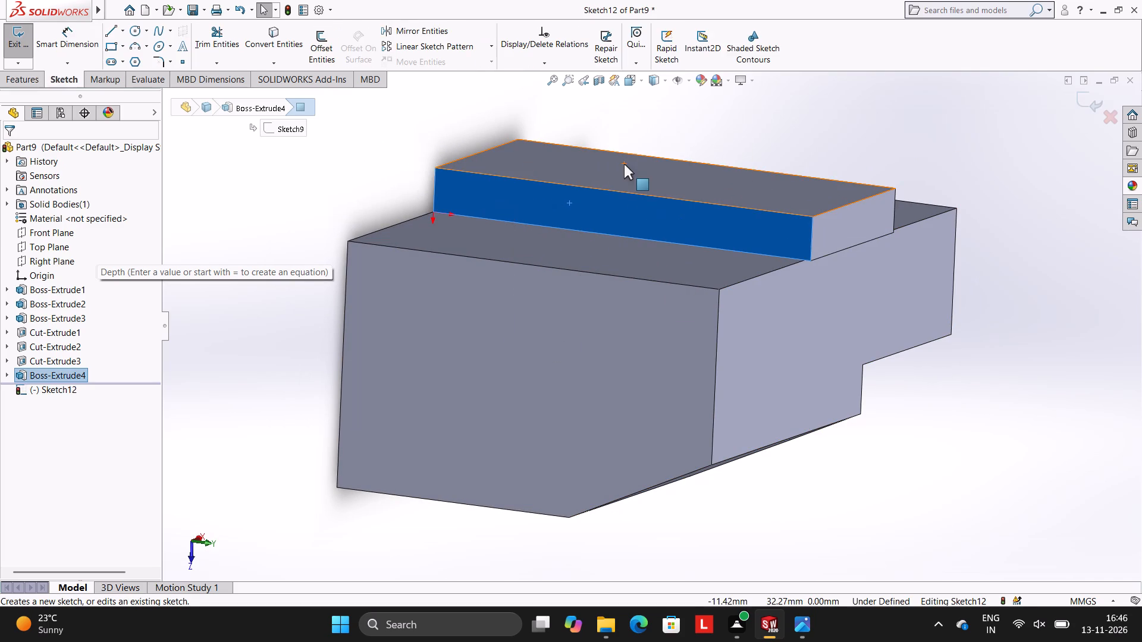
pyautogui.hotkey('ctrl', '8')
pyautogui.scroll(2, 526, 229)
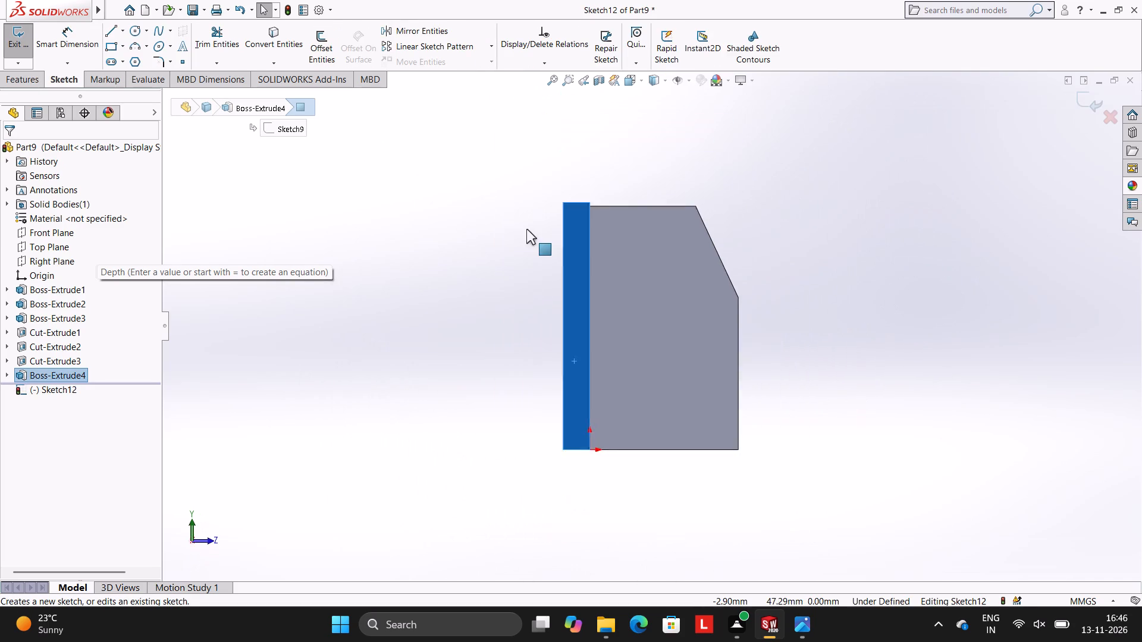
pyautogui.scroll(1, 526, 229)
pyautogui.scroll(-2, 526, 229)
pyautogui.click(105, 33)
pyautogui.scroll(3, 861, 517)
pyautogui.scroll(-3, 862, 458)
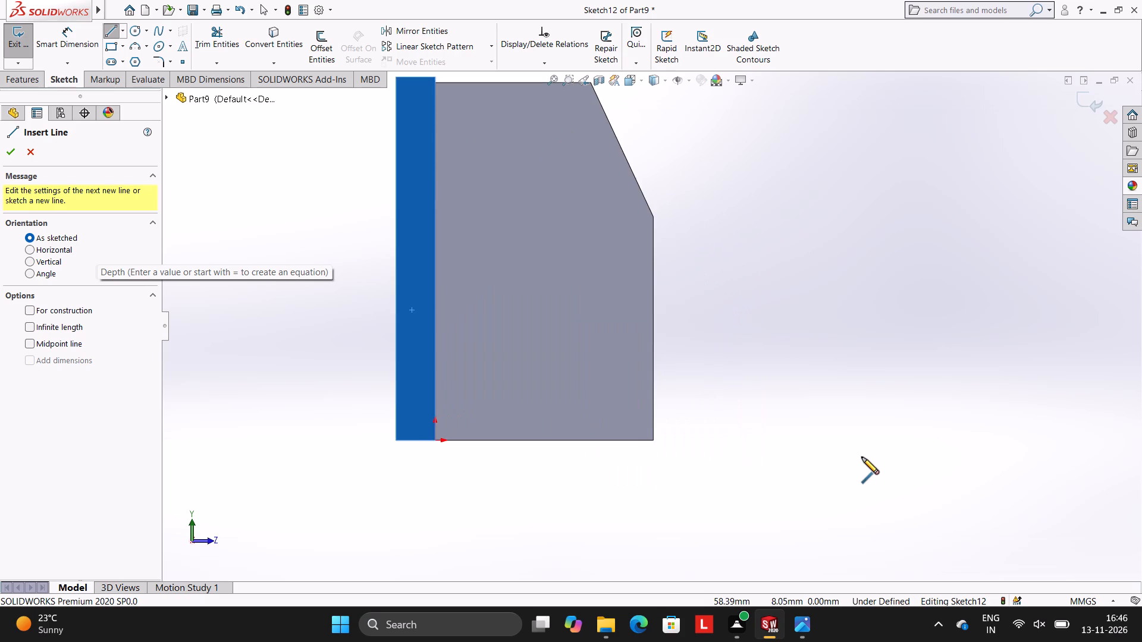
pyautogui.scroll(3, 542, 248)
pyautogui.scroll(-3, 561, 269)
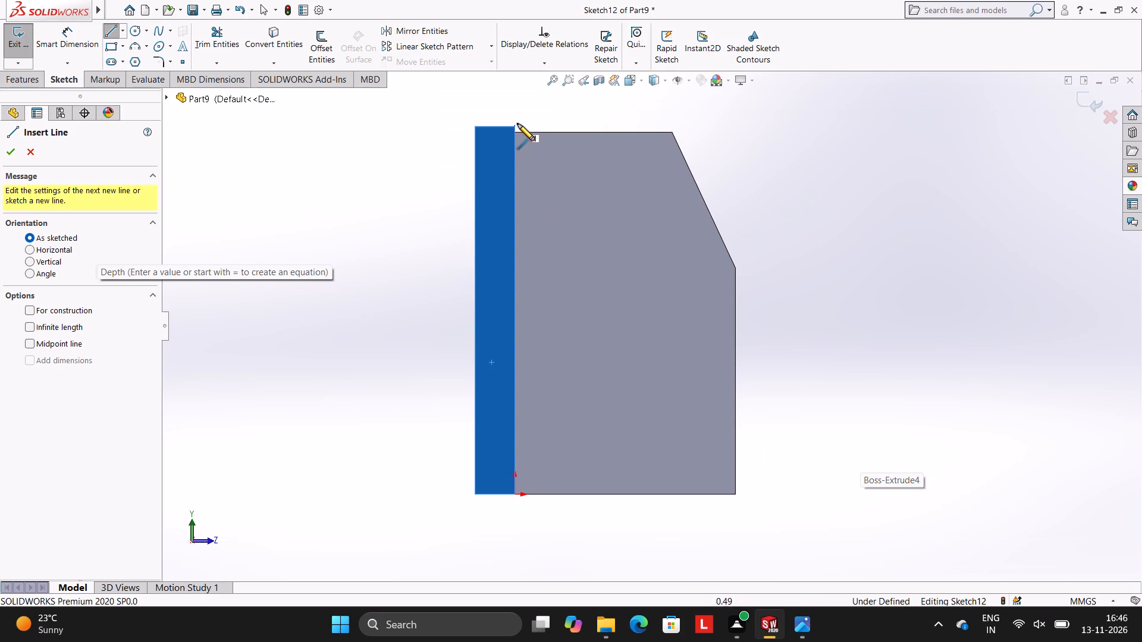
pyautogui.click(473, 126)
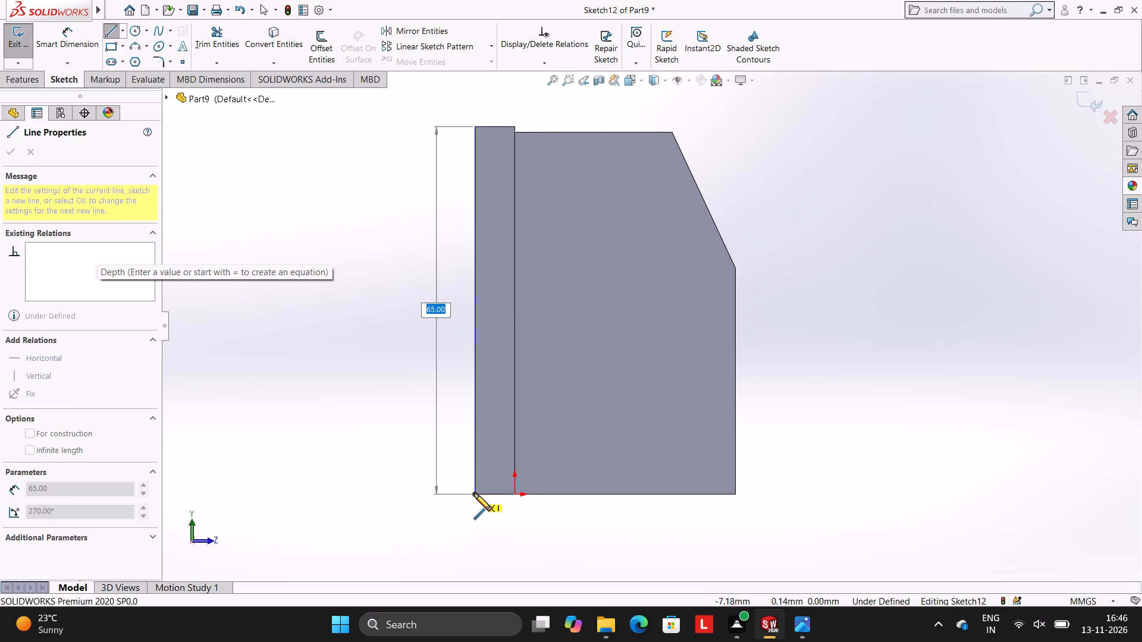
pyautogui.press('Escape')
pyautogui.hotkey('ctrl', 'z')
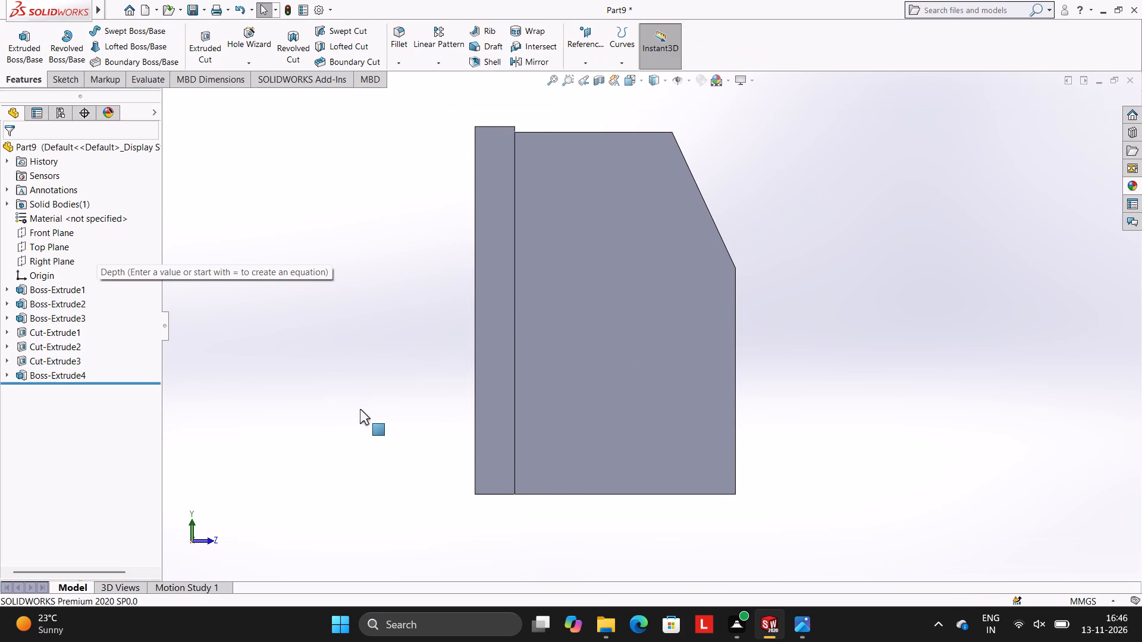
# Undo the rib's 65 mm boss extrusion to return to its bottom rectangle sketch.
pyautogui.hotkey('ctrl', 'z')
pyautogui.hotkey('ctrl', 'z')
pyautogui.press('Escape')
pyautogui.press('Escape')
pyautogui.hotkey('ctrl', 'z')
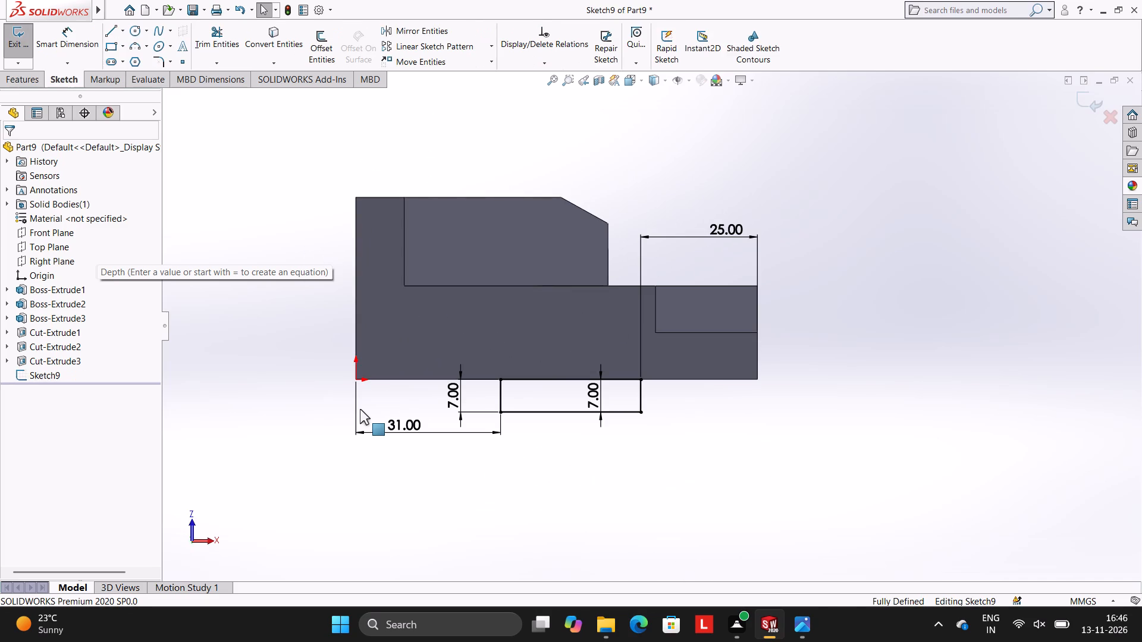
pyautogui.press('Escape')
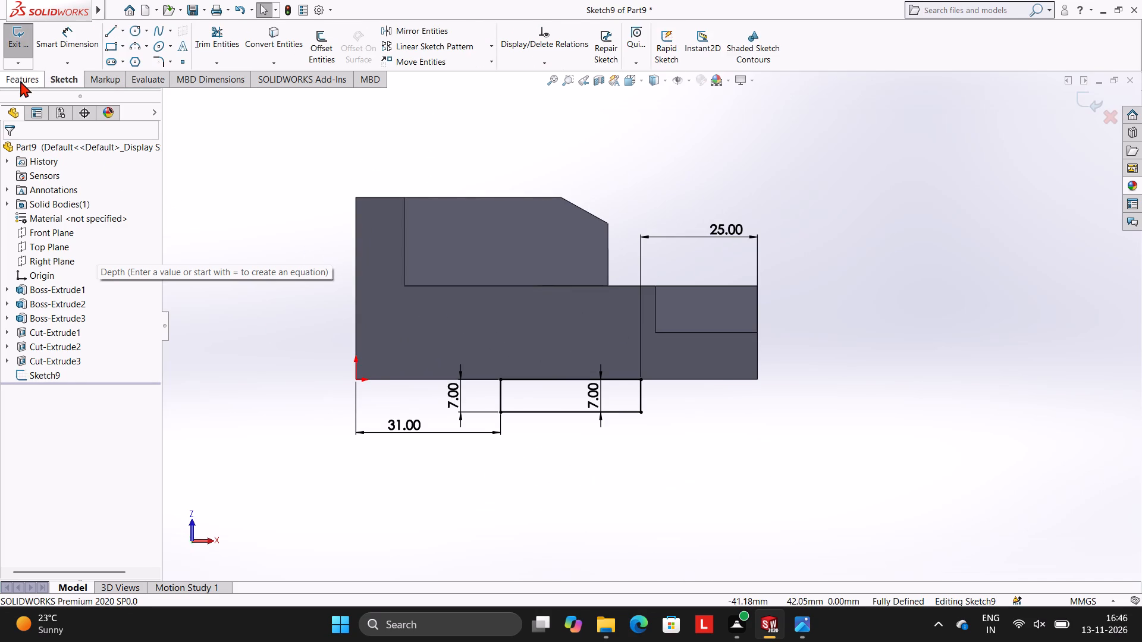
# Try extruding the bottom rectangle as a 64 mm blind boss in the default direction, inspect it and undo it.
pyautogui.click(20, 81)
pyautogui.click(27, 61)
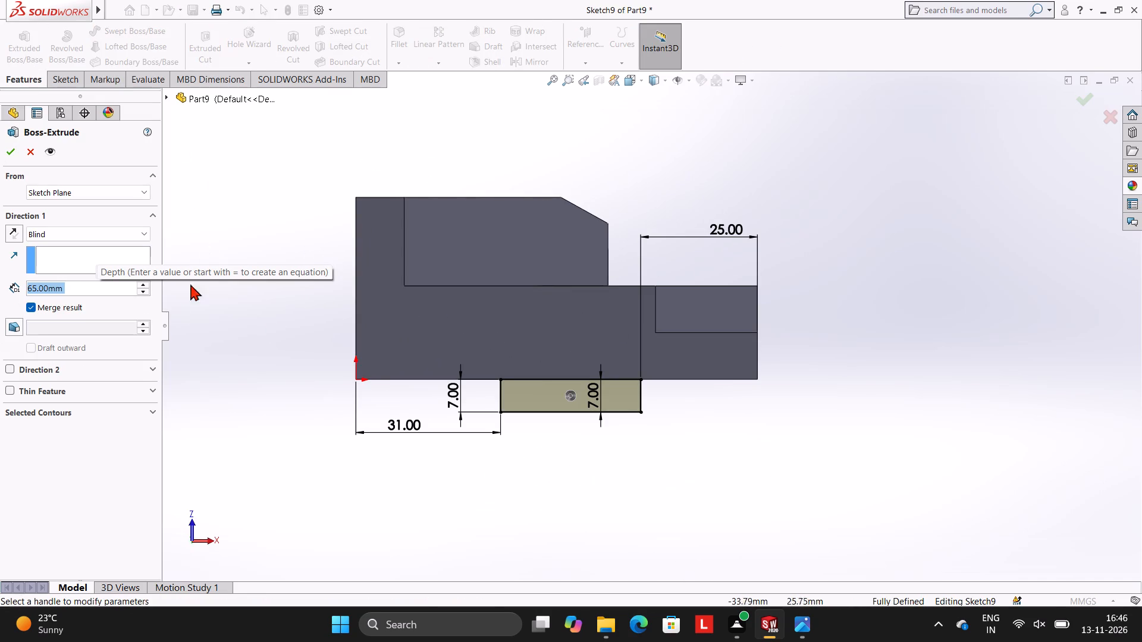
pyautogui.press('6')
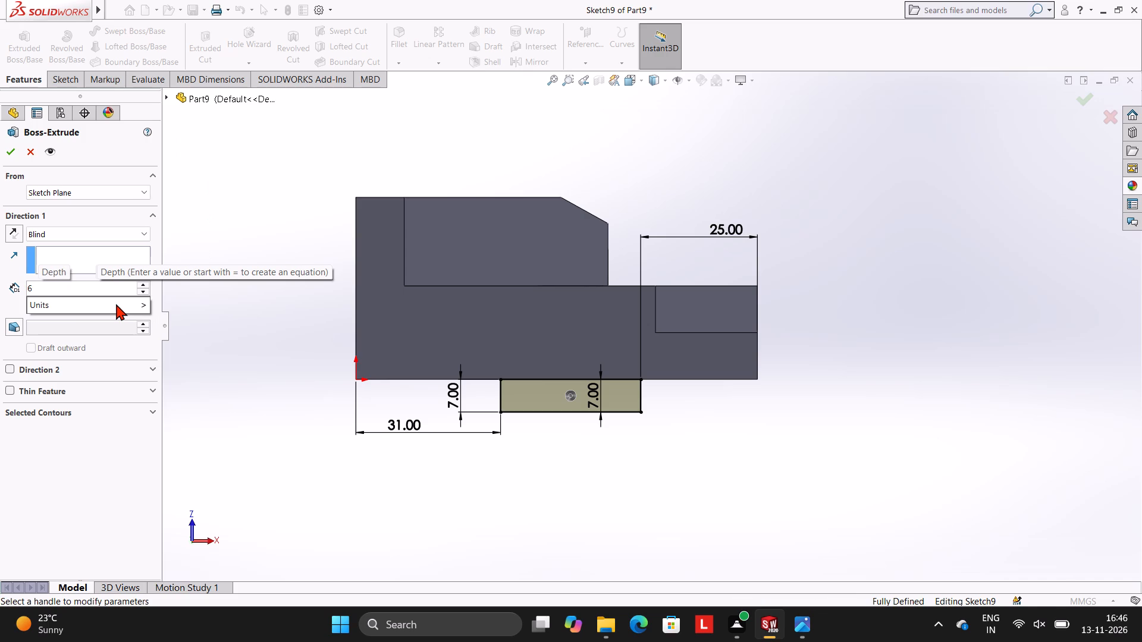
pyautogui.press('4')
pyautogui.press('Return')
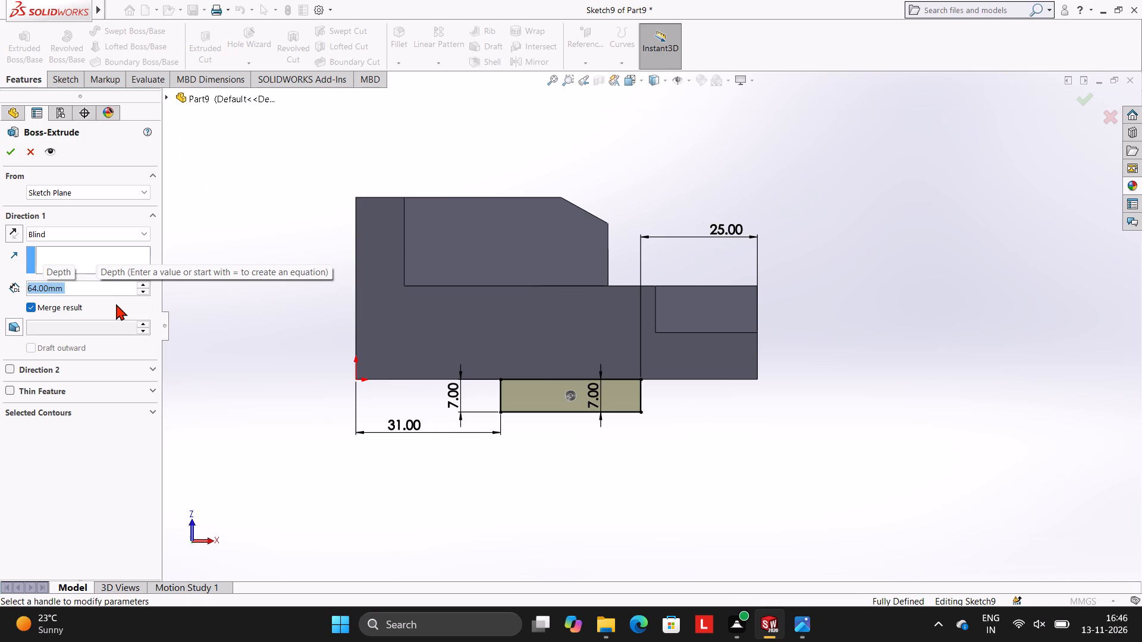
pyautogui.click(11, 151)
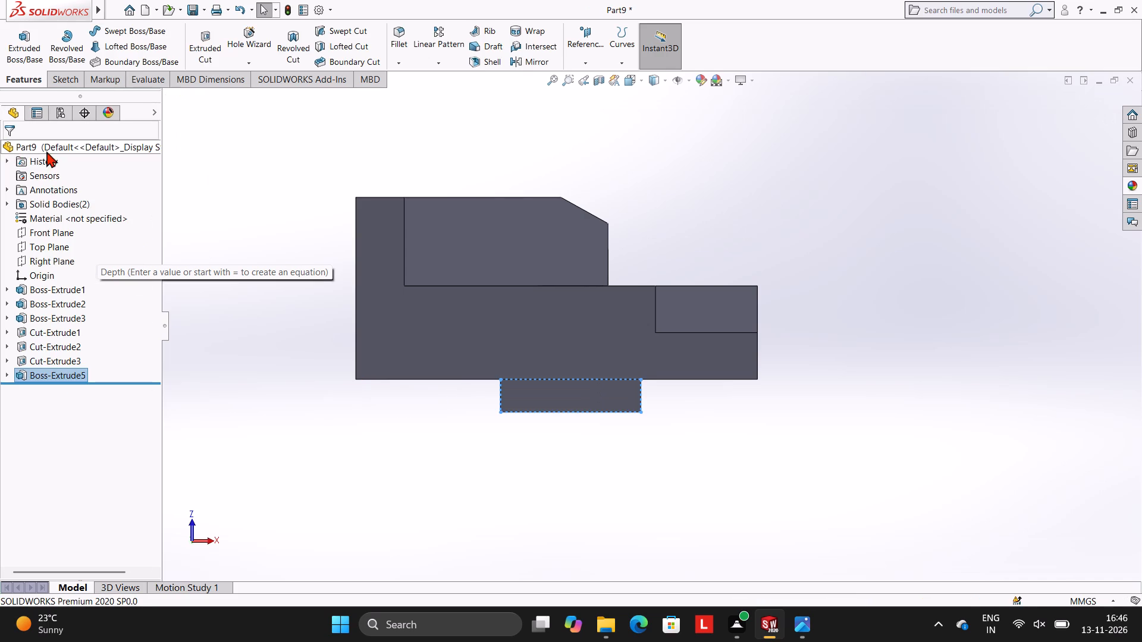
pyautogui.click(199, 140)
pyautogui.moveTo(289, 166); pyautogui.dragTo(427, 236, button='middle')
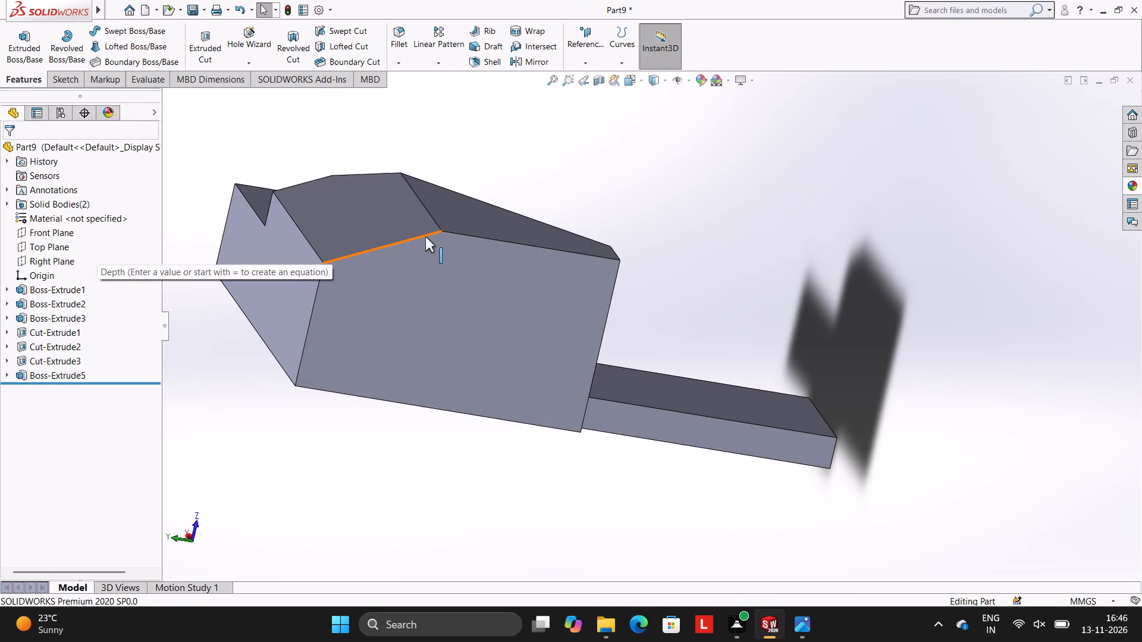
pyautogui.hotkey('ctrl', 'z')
# Extrude the bottom rectangle as a blind boss 64 mm deep in the reversed direction, merged with the block.
pyautogui.click(37, 73)
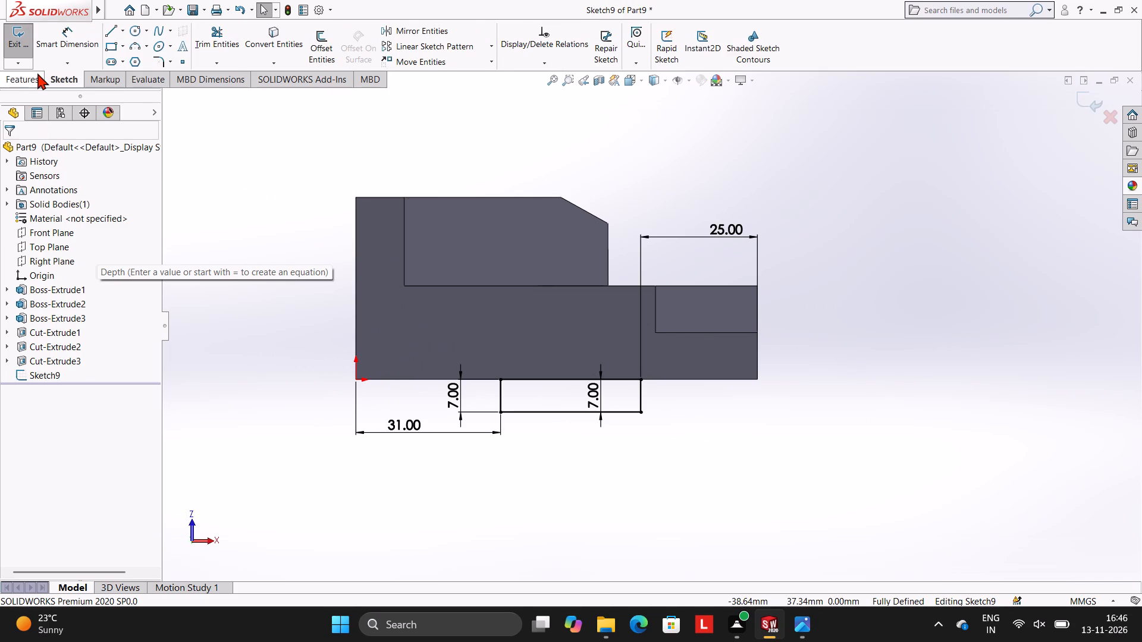
pyautogui.click(30, 43)
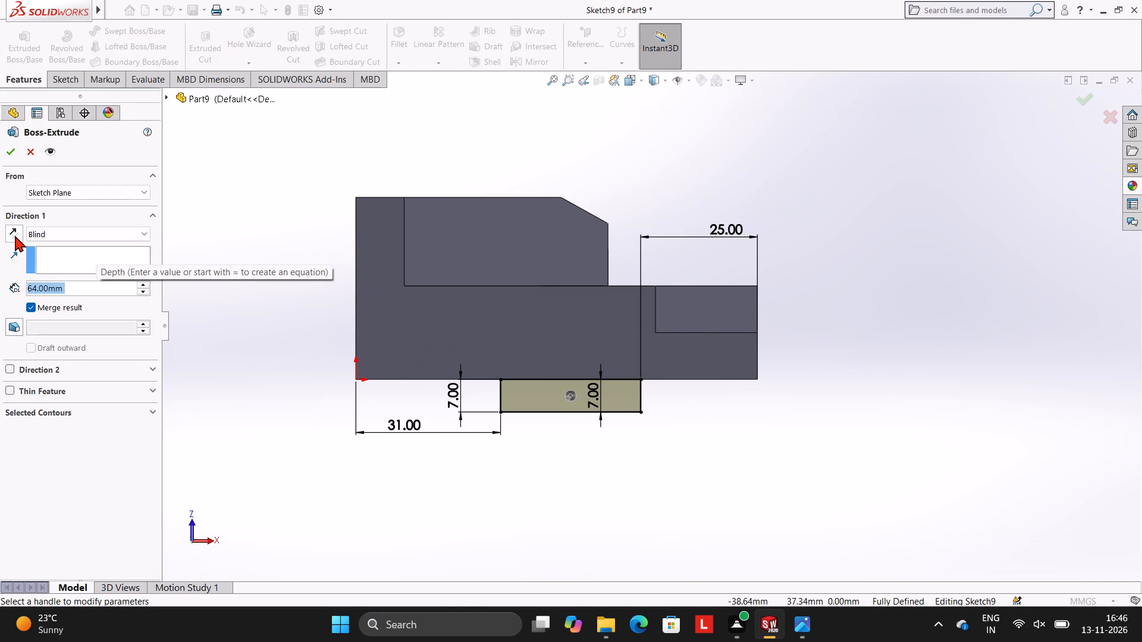
pyautogui.click(15, 235)
pyautogui.click(6, 153)
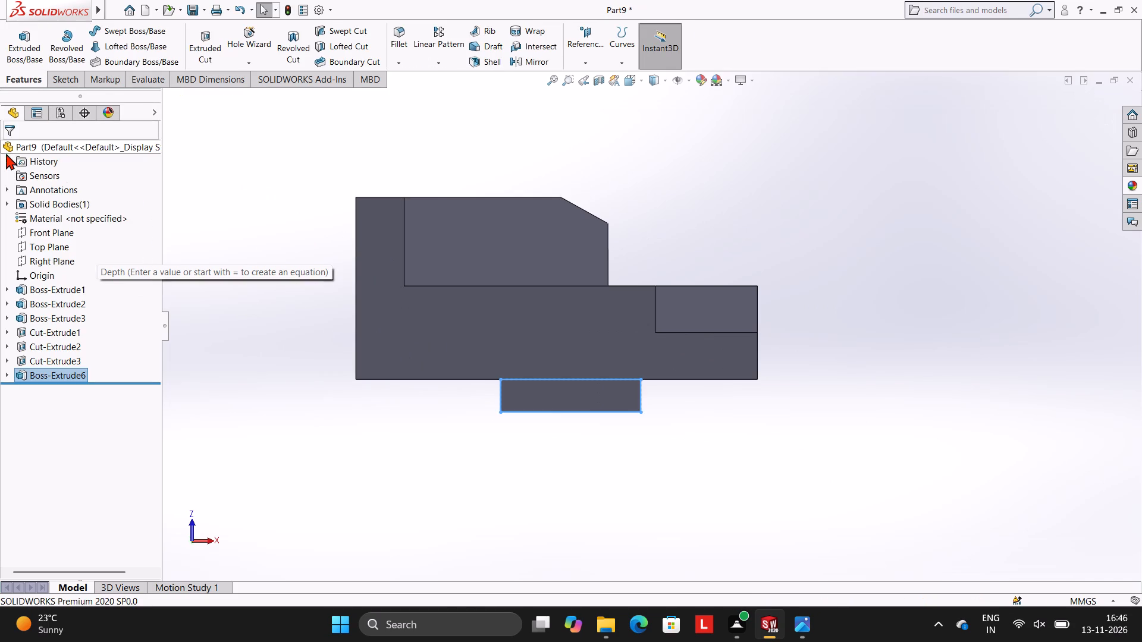
pyautogui.click(230, 191)
# Open a sketch on the rib face that closes off the bottom of the round hole and view it face-on.
pyautogui.moveTo(291, 200); pyautogui.dragTo(426, 222, button='middle')
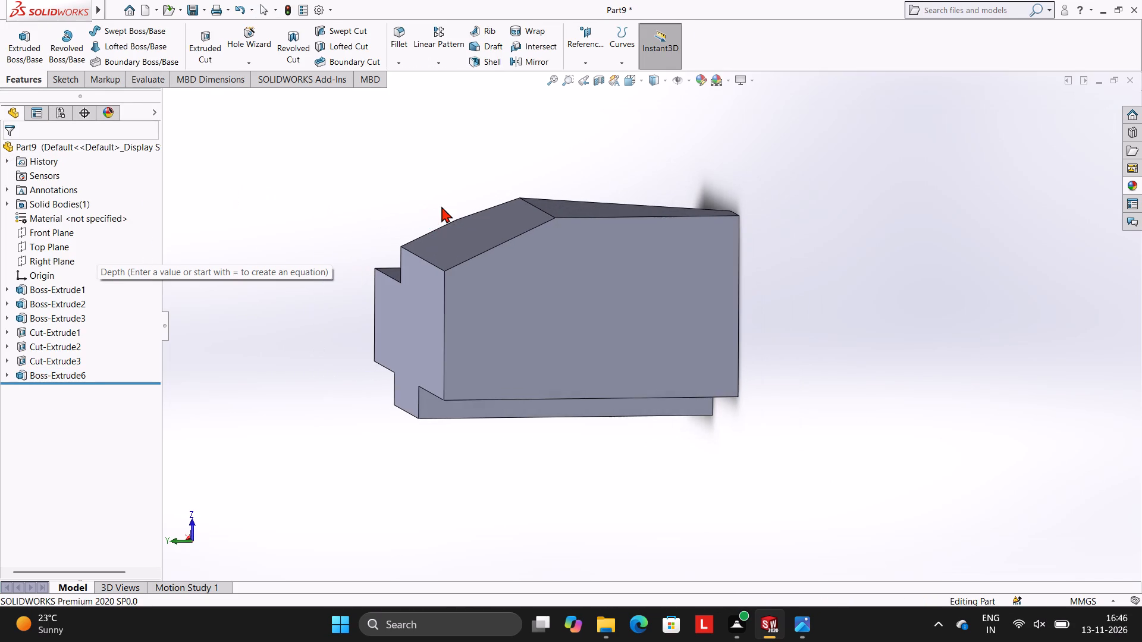
pyautogui.moveTo(610, 279); pyautogui.dragTo(545, 266, button='middle')
pyautogui.moveTo(752, 290); pyautogui.dragTo(699, 310, button='middle')
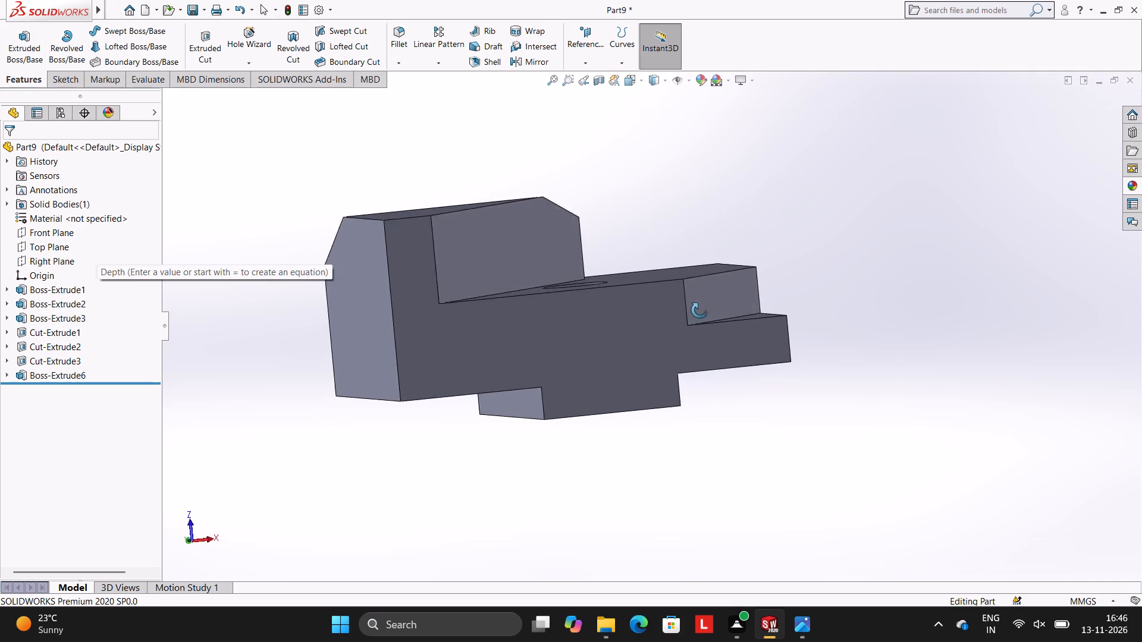
pyautogui.moveTo(699, 310); pyautogui.dragTo(708, 424, button='middle')
pyautogui.moveTo(840, 304); pyautogui.dragTo(857, 449, button='middle')
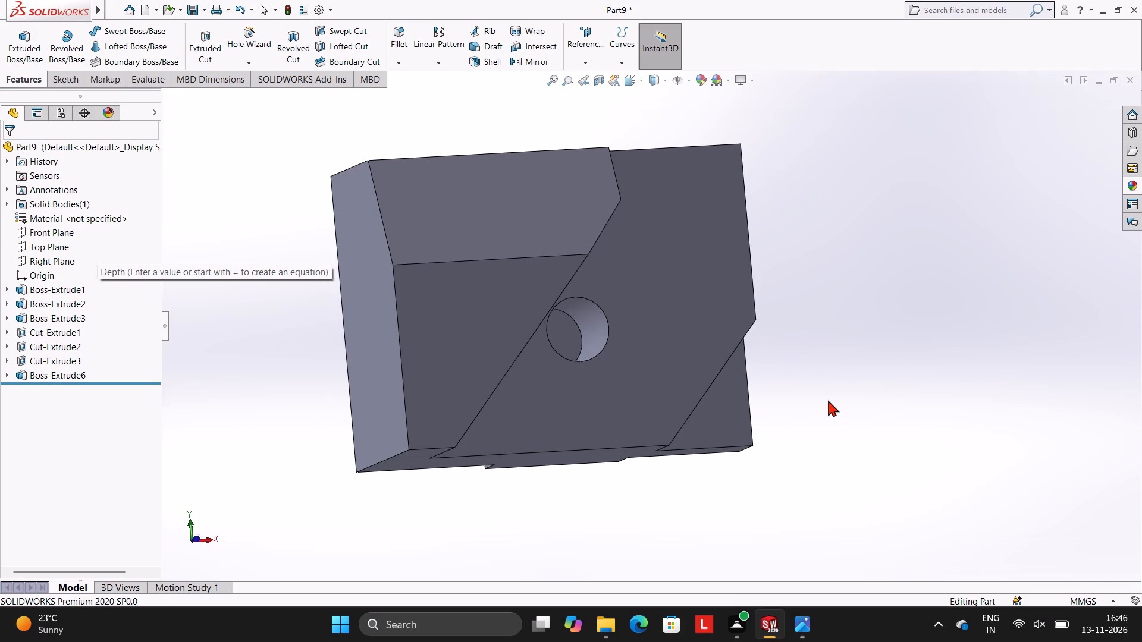
pyautogui.moveTo(813, 401); pyautogui.dragTo(798, 405, button='middle')
pyautogui.click(561, 327)
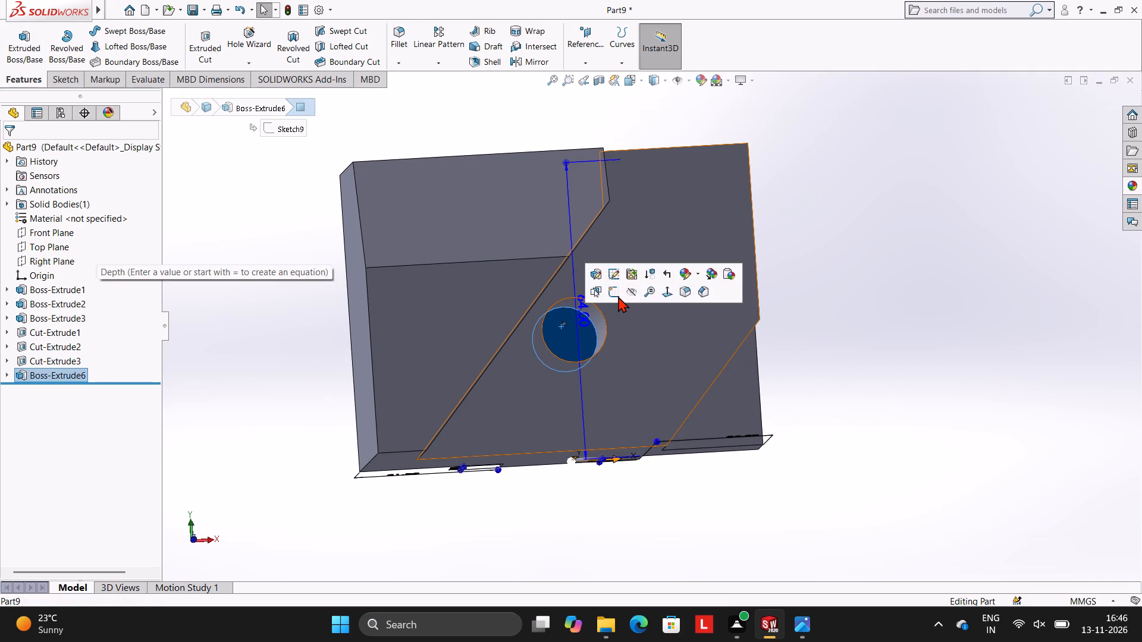
pyautogui.click(618, 294)
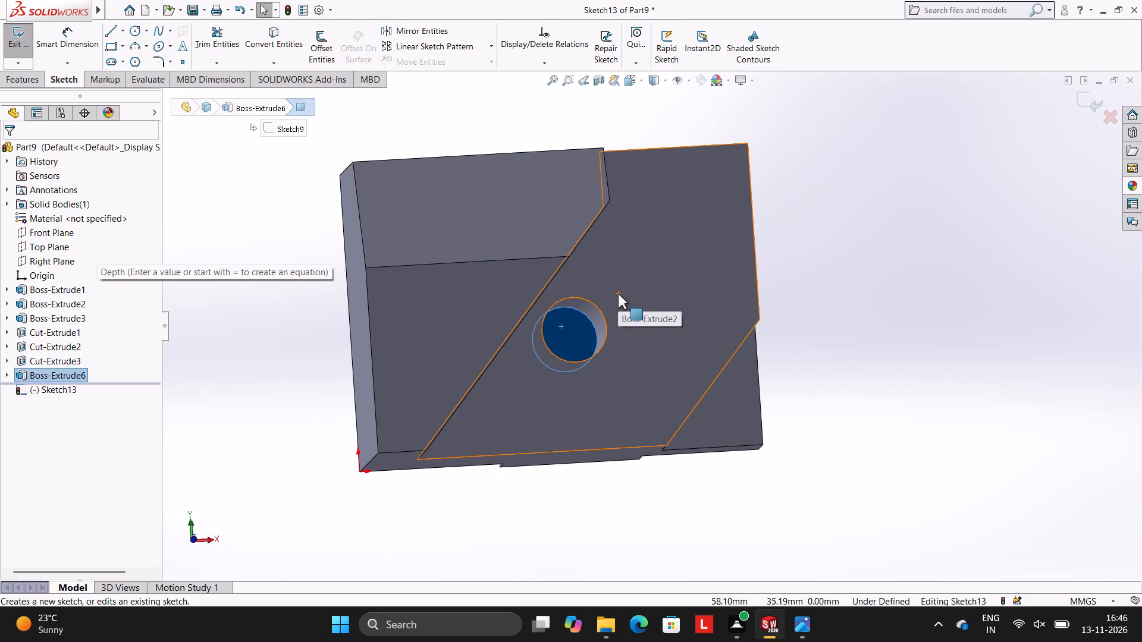
pyautogui.hotkey('ctrl', '8')
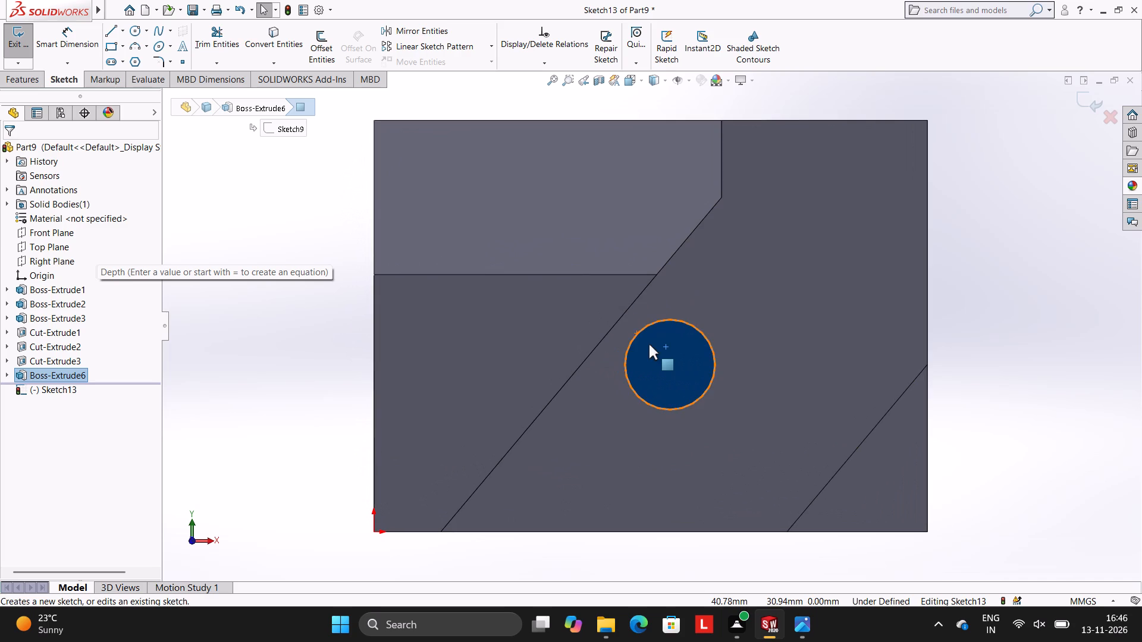
# Sketch a circle about 14 mm in diameter centred on the existing hole and coinciding with its edge.
pyautogui.scroll(1, 1051, 312)
pyautogui.scroll(-1, 924, 328)
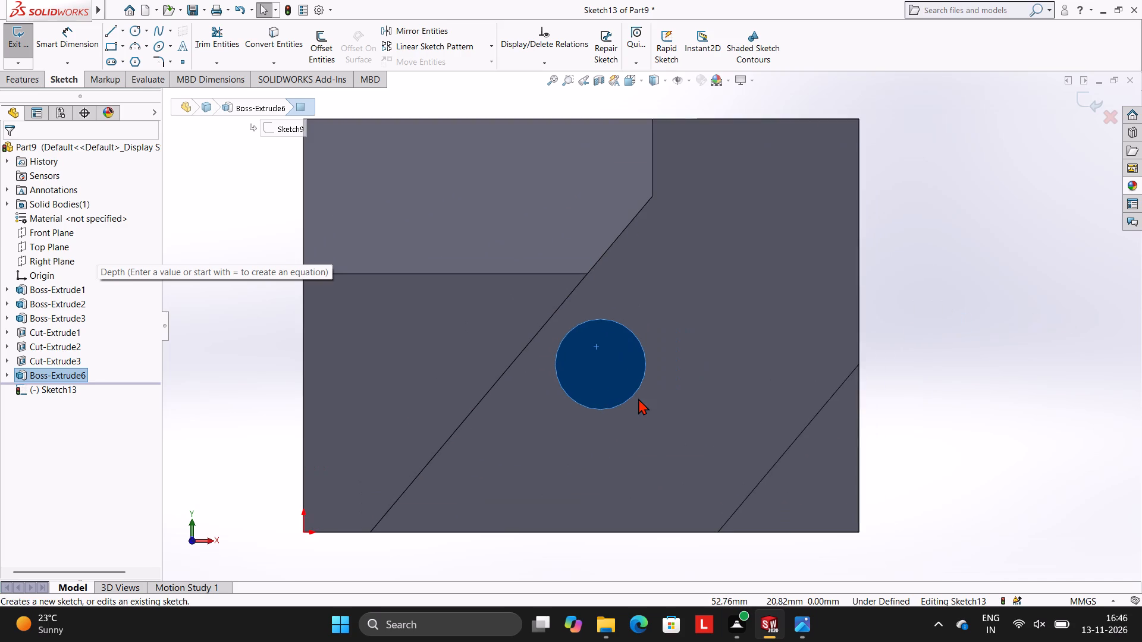
pyautogui.scroll(-2, 647, 383)
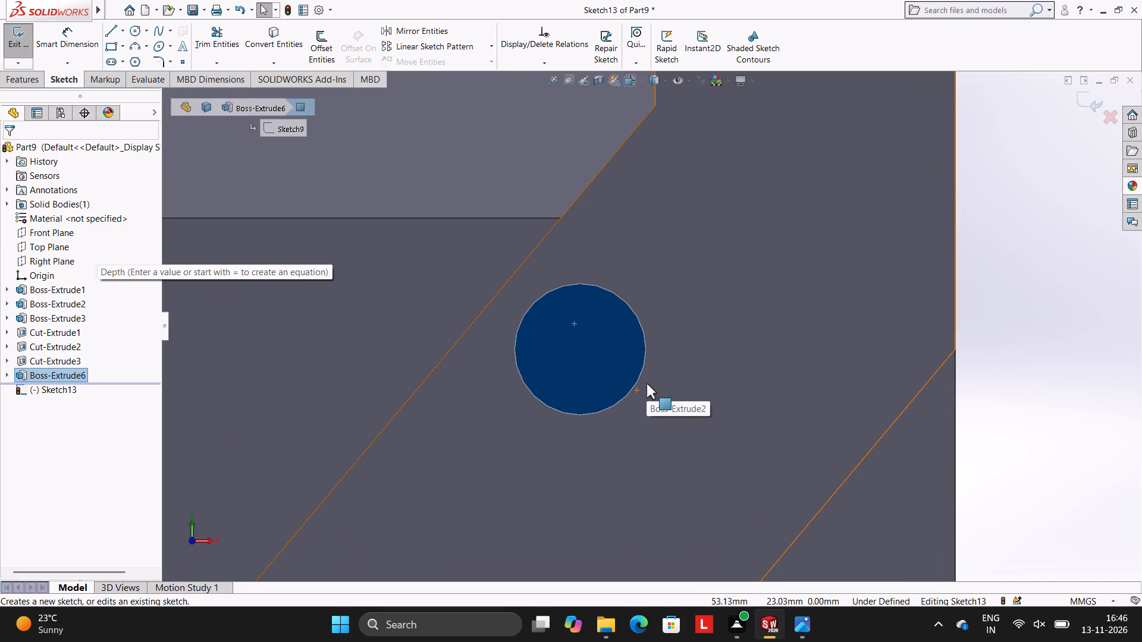
pyautogui.click(133, 26)
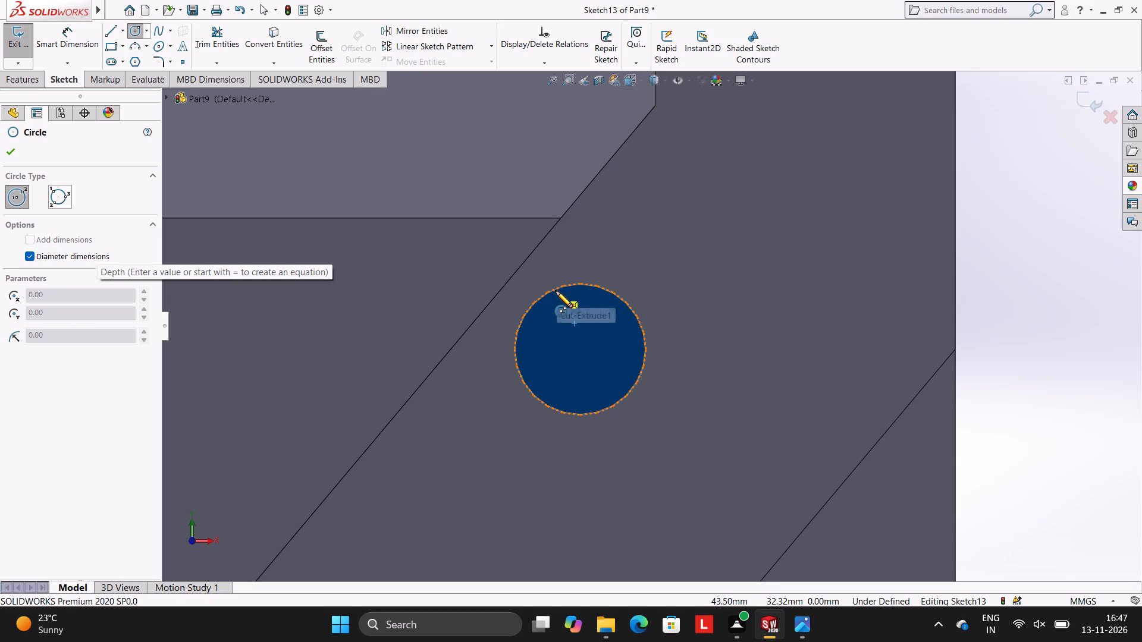
pyautogui.scroll(-4, 589, 324)
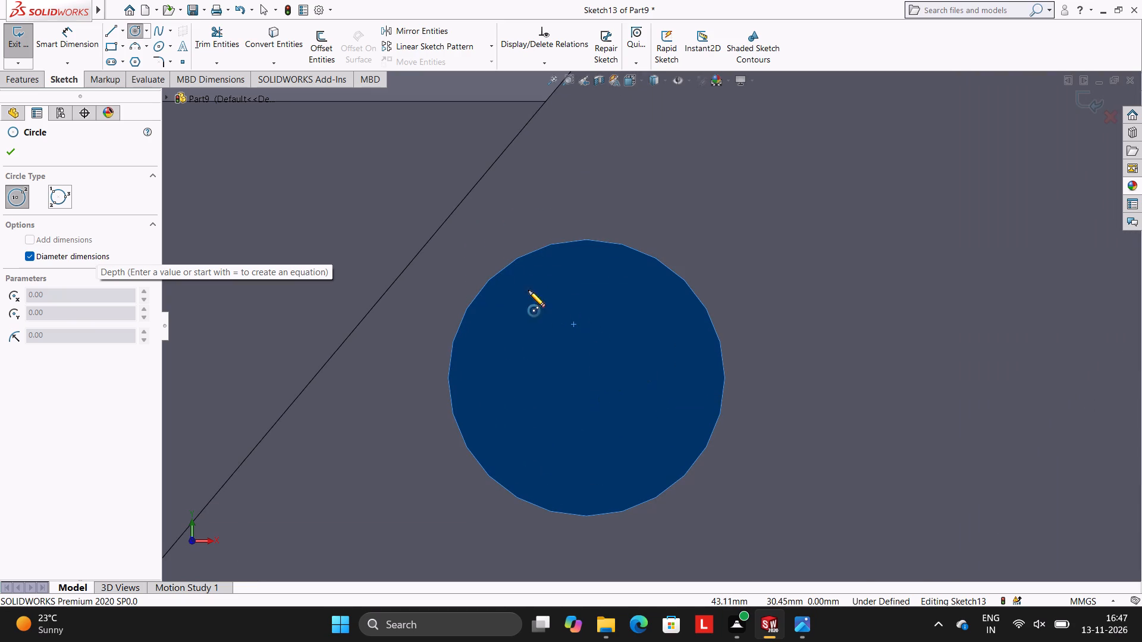
pyautogui.click(587, 377)
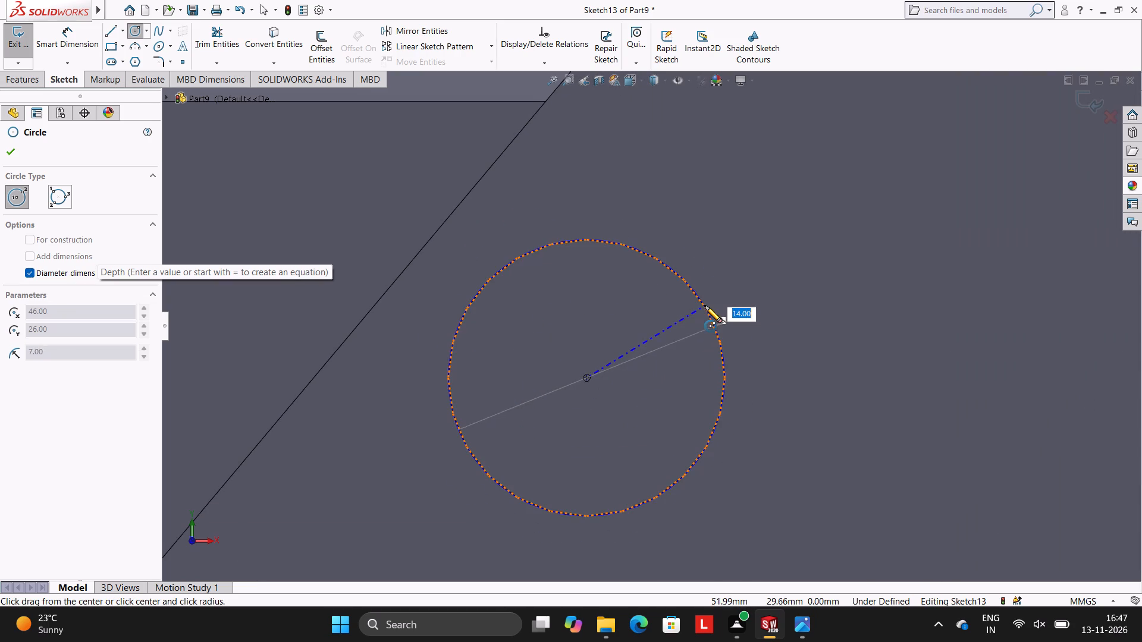
pyautogui.click(705, 306)
pyautogui.press('Escape')
pyautogui.press('Escape')
pyautogui.press('Escape')
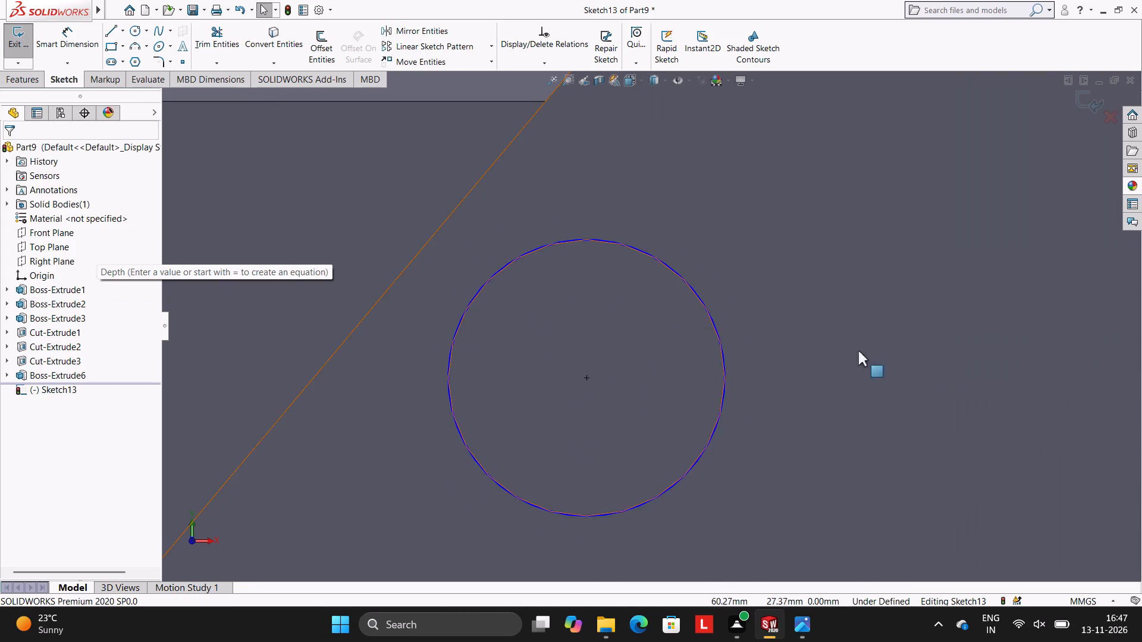
# Dimension the circle's diameter at 14 mm.
pyautogui.click(56, 49)
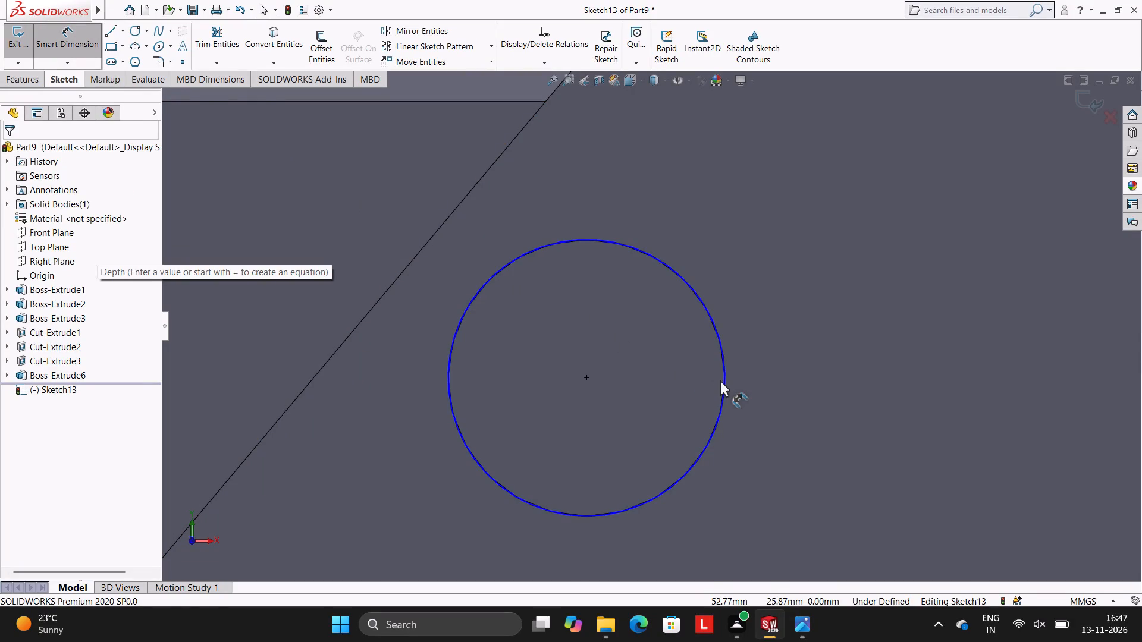
pyautogui.click(725, 384)
pyautogui.click(820, 222)
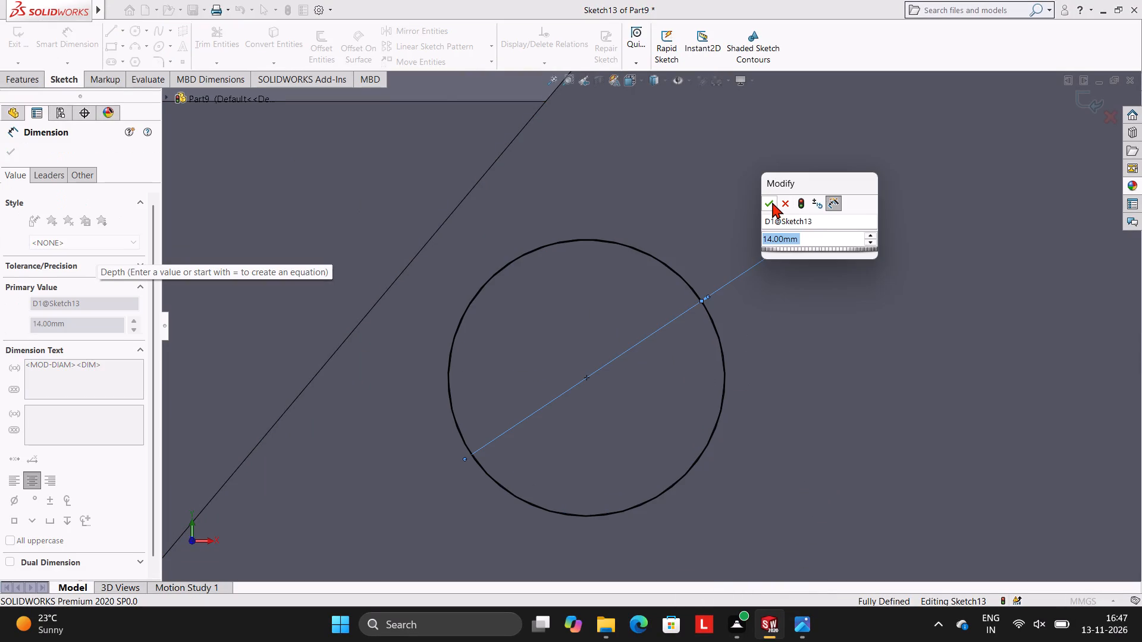
pyautogui.click(772, 202)
pyautogui.click(757, 193)
# Cut-extrude the circle with a blind depth of 64 mm so the hole passes through the rib.
pyautogui.scroll(4, 771, 256)
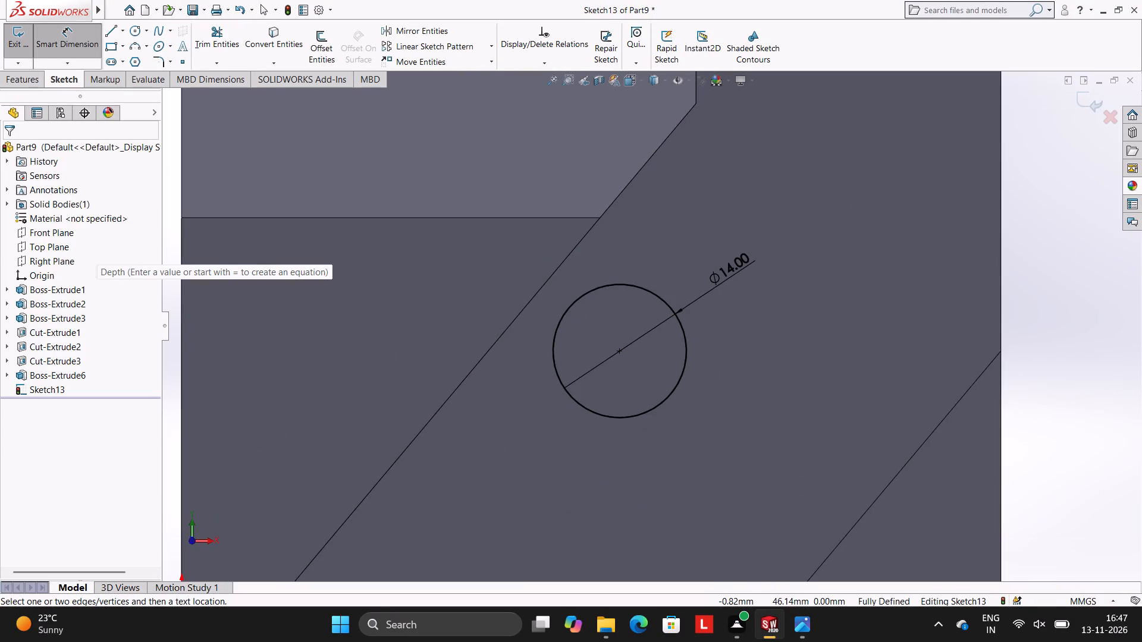
pyautogui.click(20, 86)
pyautogui.click(208, 47)
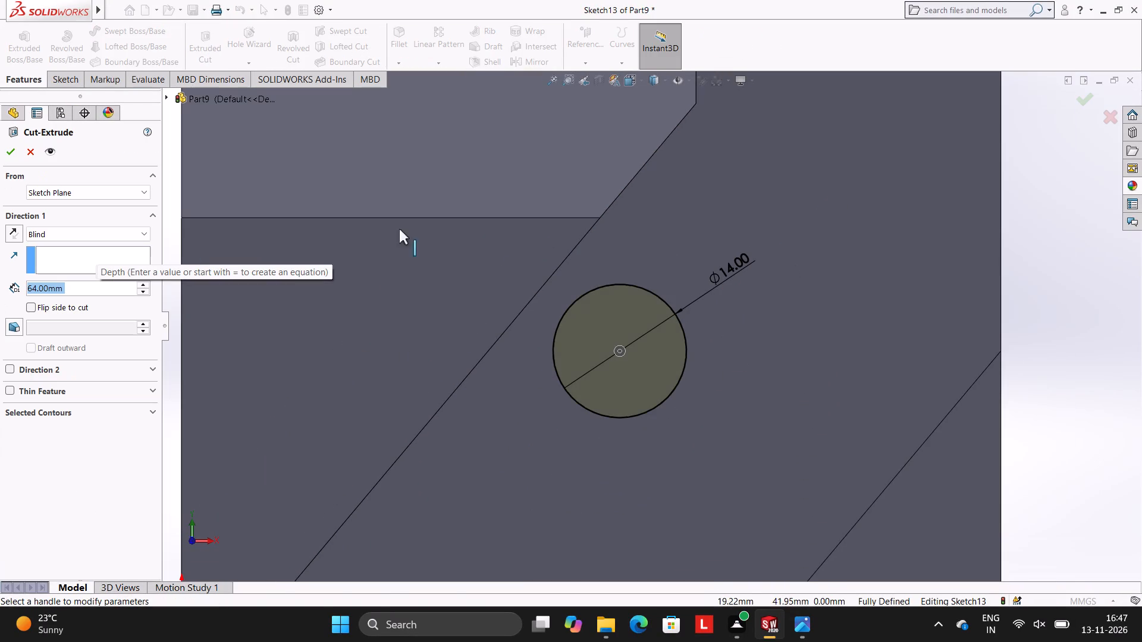
pyautogui.click(7, 147)
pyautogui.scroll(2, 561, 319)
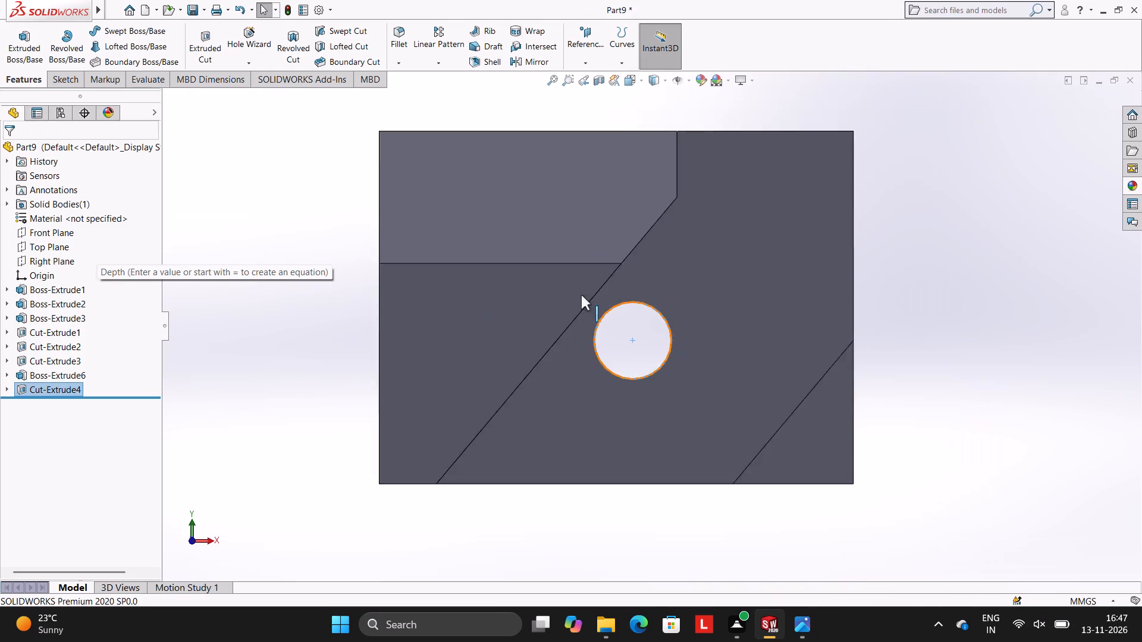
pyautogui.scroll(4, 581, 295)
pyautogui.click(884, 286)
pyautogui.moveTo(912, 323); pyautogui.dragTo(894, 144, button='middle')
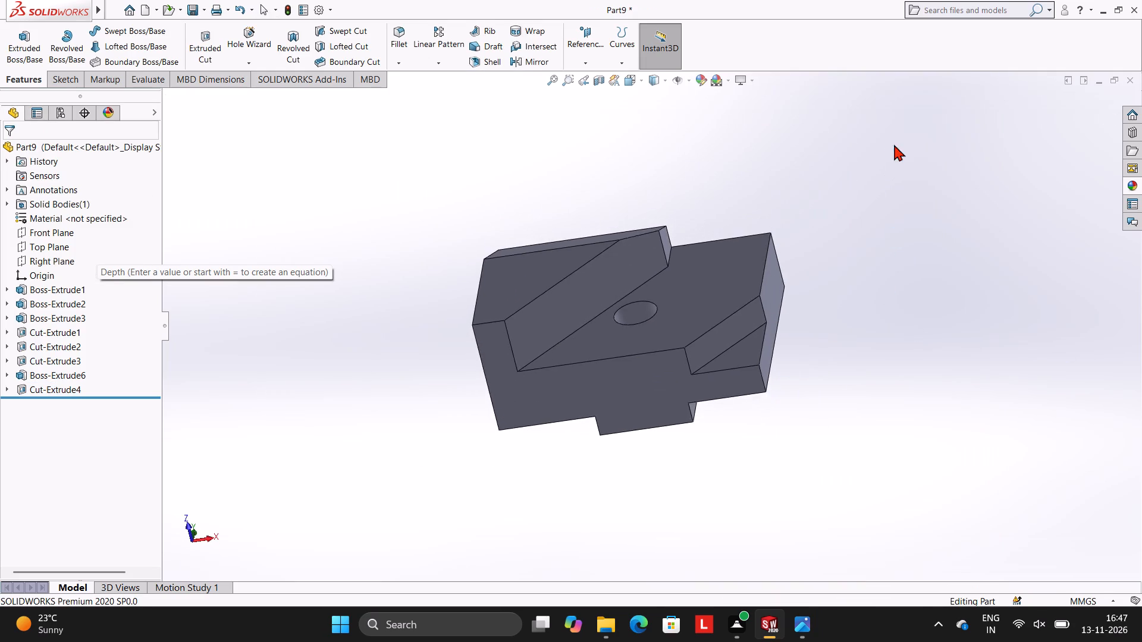
# Examine the part from several angles, including its side profile, top face and round hole.
pyautogui.scroll(1, 859, 295)
pyautogui.moveTo(899, 287); pyautogui.dragTo(898, 146, button='middle')
pyautogui.moveTo(863, 263); pyautogui.dragTo(864, 328, button='middle')
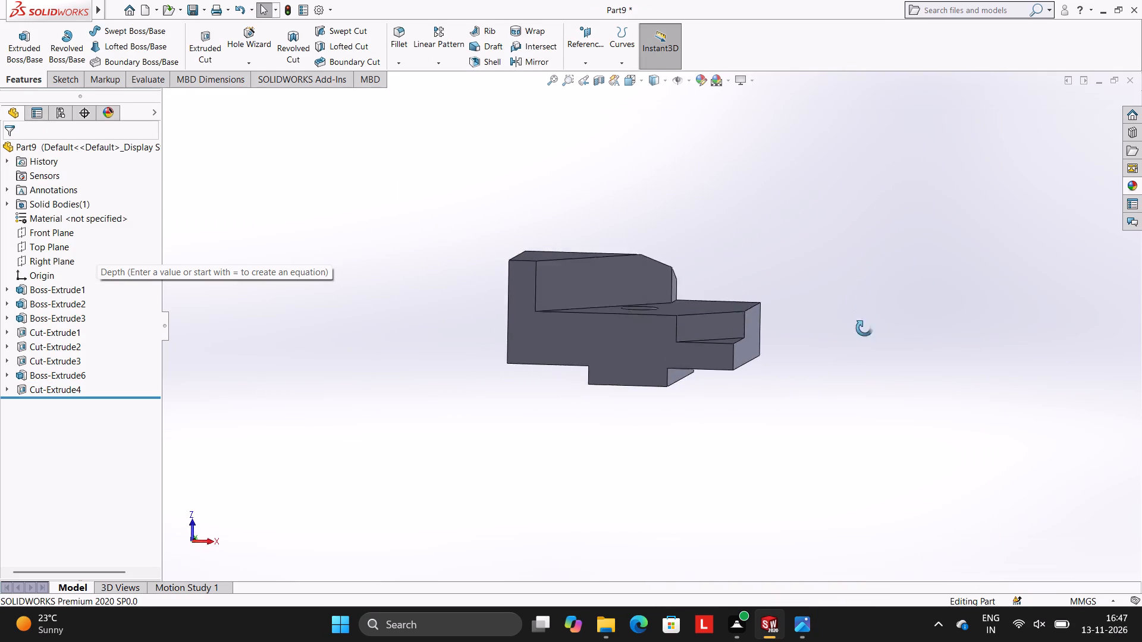
pyautogui.moveTo(864, 328); pyautogui.dragTo(834, 314, button='middle')
pyautogui.scroll(-3, 664, 318)
pyautogui.scroll(3, 660, 285)
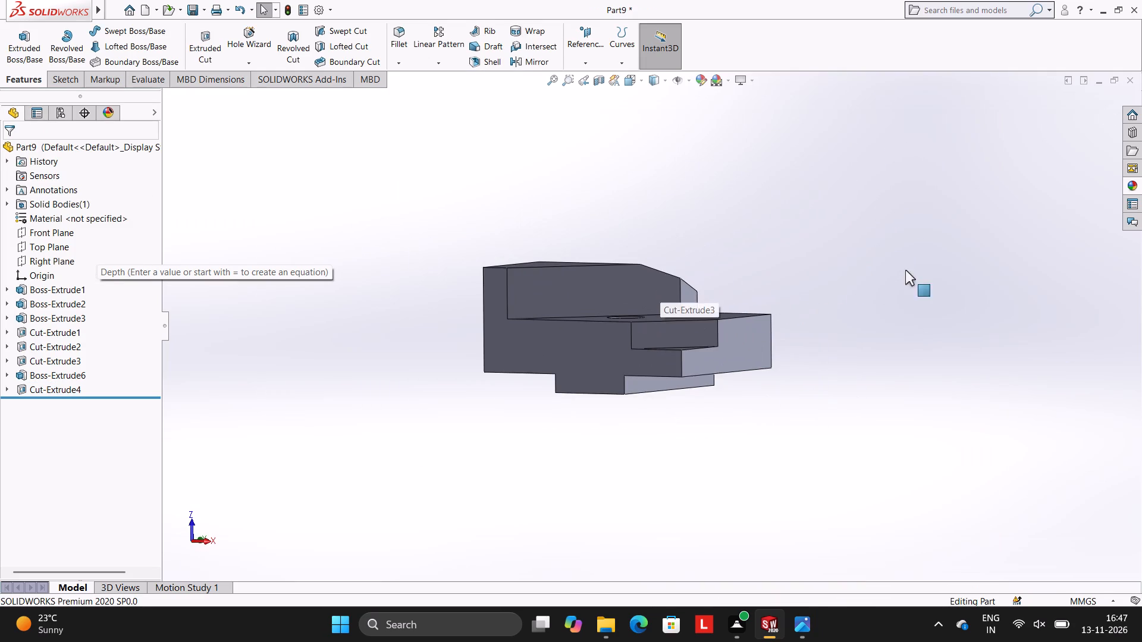
pyautogui.moveTo(930, 269); pyautogui.dragTo(934, 294, button='middle')
pyautogui.scroll(-1, 687, 294)
pyautogui.scroll(2, 686, 337)
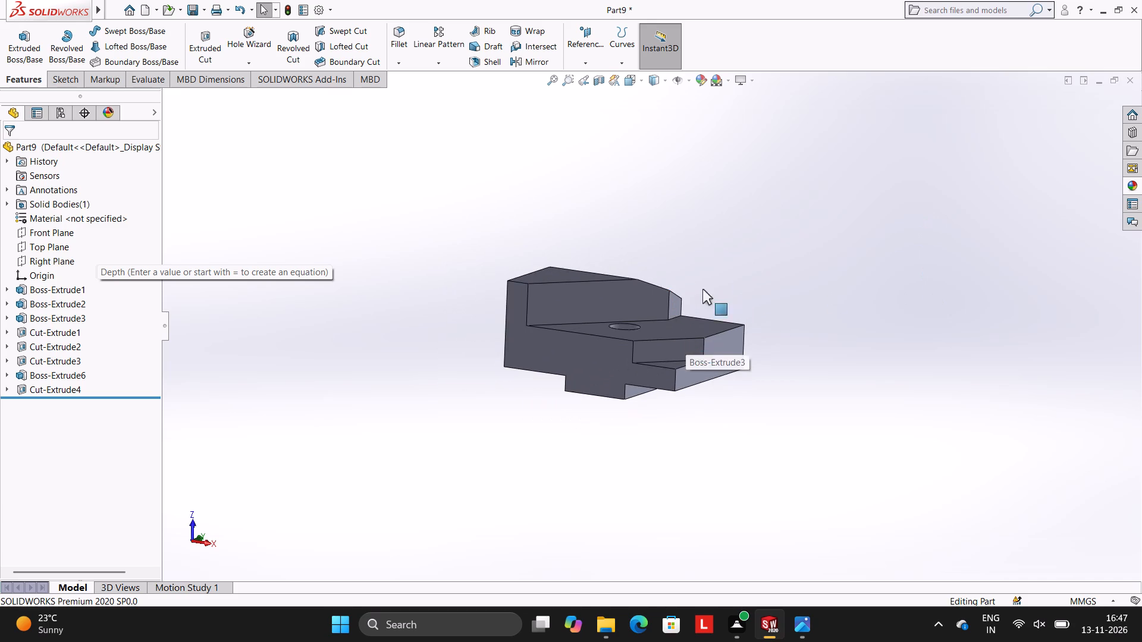
pyautogui.moveTo(708, 281); pyautogui.dragTo(704, 366, button='middle')
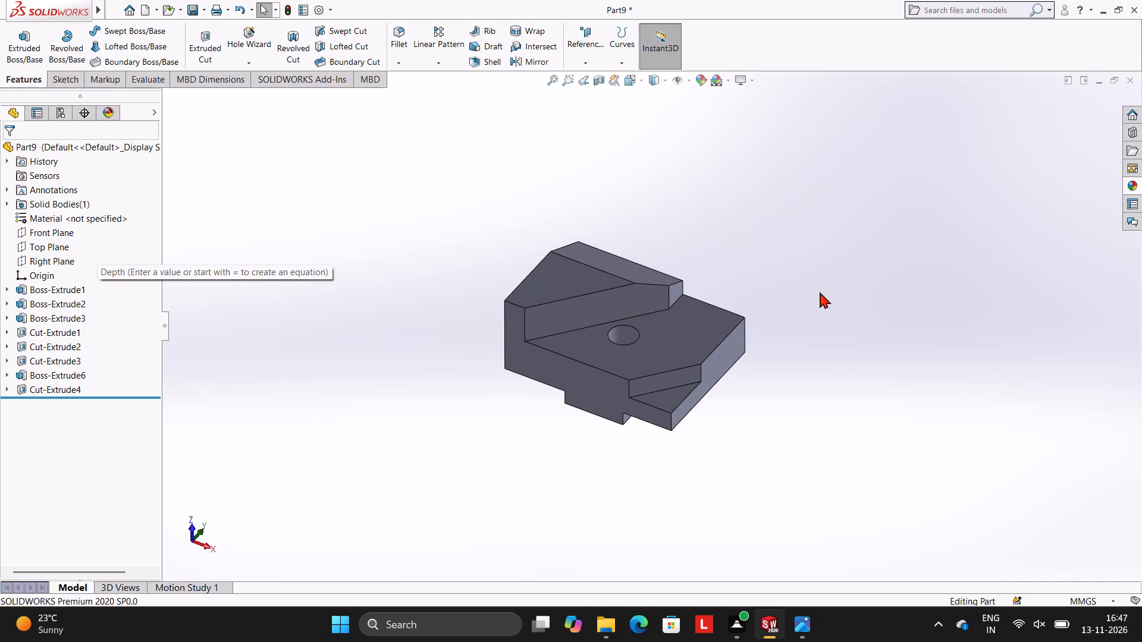
# Apply the Blue LED appearance to the whole part.
pyautogui.click(1136, 182)
pyautogui.moveTo(1022, 402); pyautogui.dragTo(608, 276)
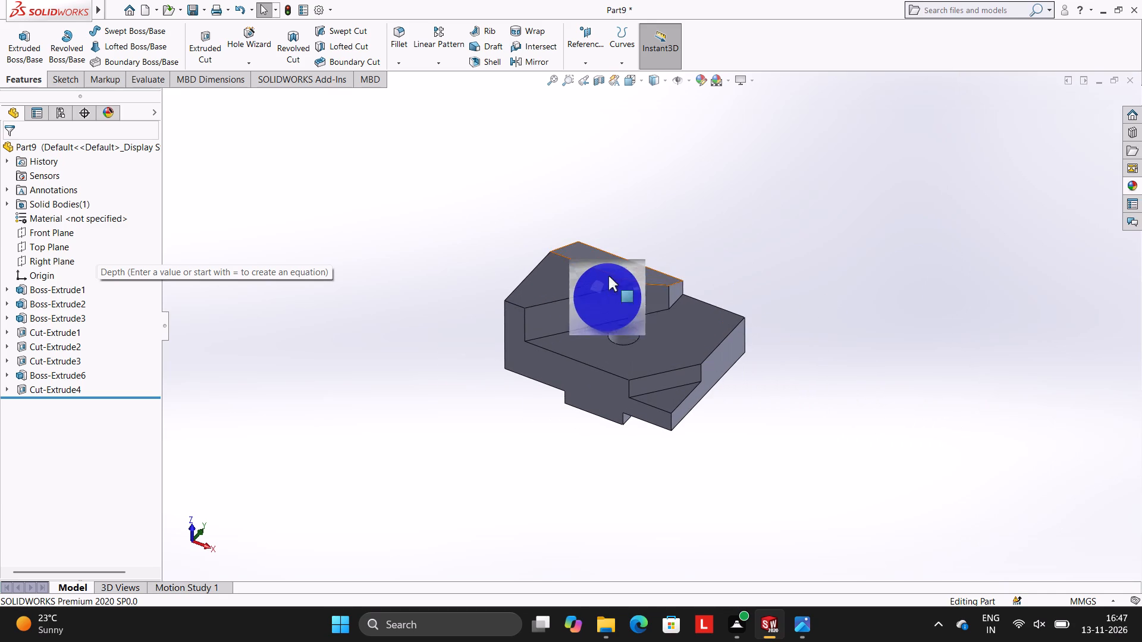
pyautogui.moveTo(608, 276); pyautogui.dragTo(601, 289)
pyautogui.click(626, 289)
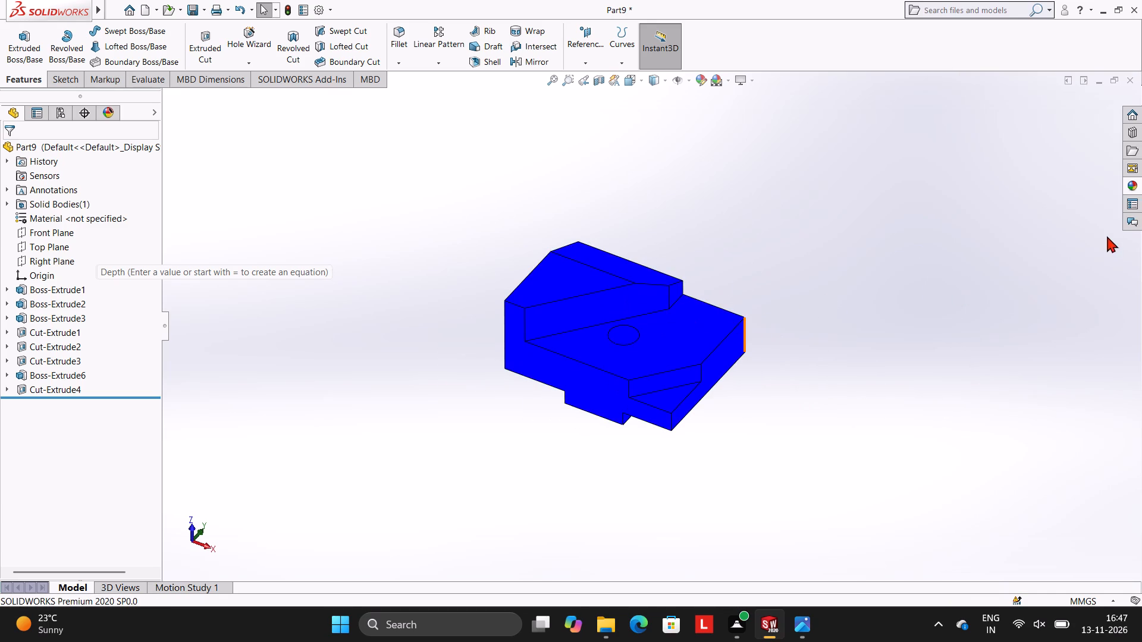
# Apply the Green LED appearance to the rib feature on the underside of the block.
pyautogui.click(1131, 187)
pyautogui.scroll(-1, 1036, 526)
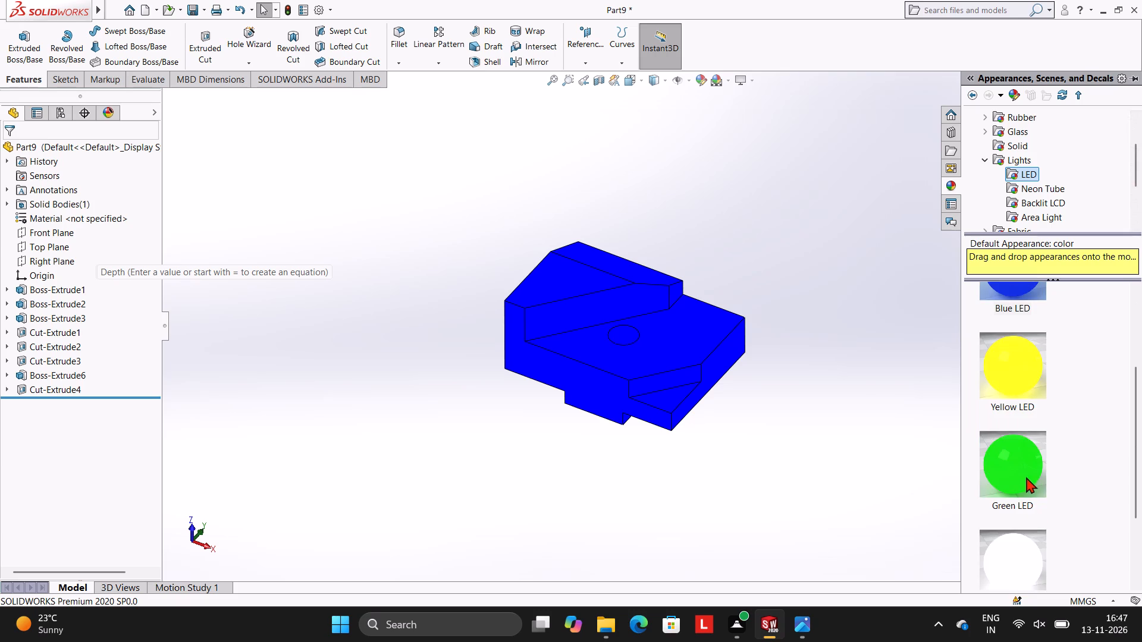
pyautogui.moveTo(1027, 477); pyautogui.dragTo(856, 398)
pyautogui.scroll(-1, 864, 400)
pyautogui.moveTo(864, 400); pyautogui.dragTo(864, 363, button='middle')
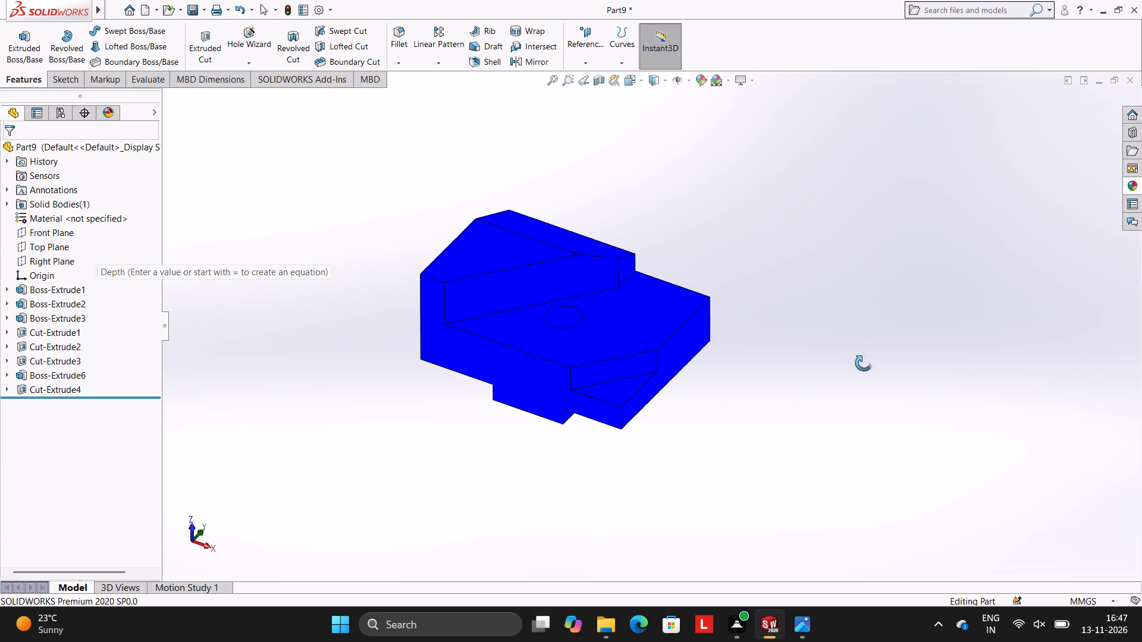
pyautogui.moveTo(864, 363); pyautogui.dragTo(869, 191, button='middle')
pyautogui.scroll(-3, 663, 280)
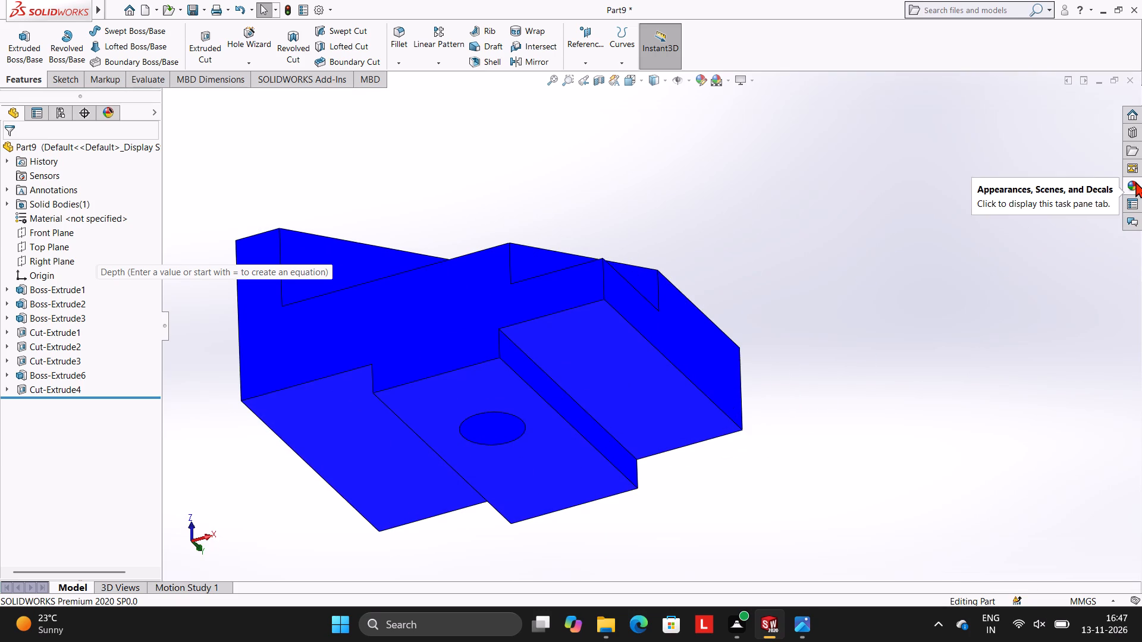
pyautogui.click(1135, 181)
pyautogui.click(1113, 452)
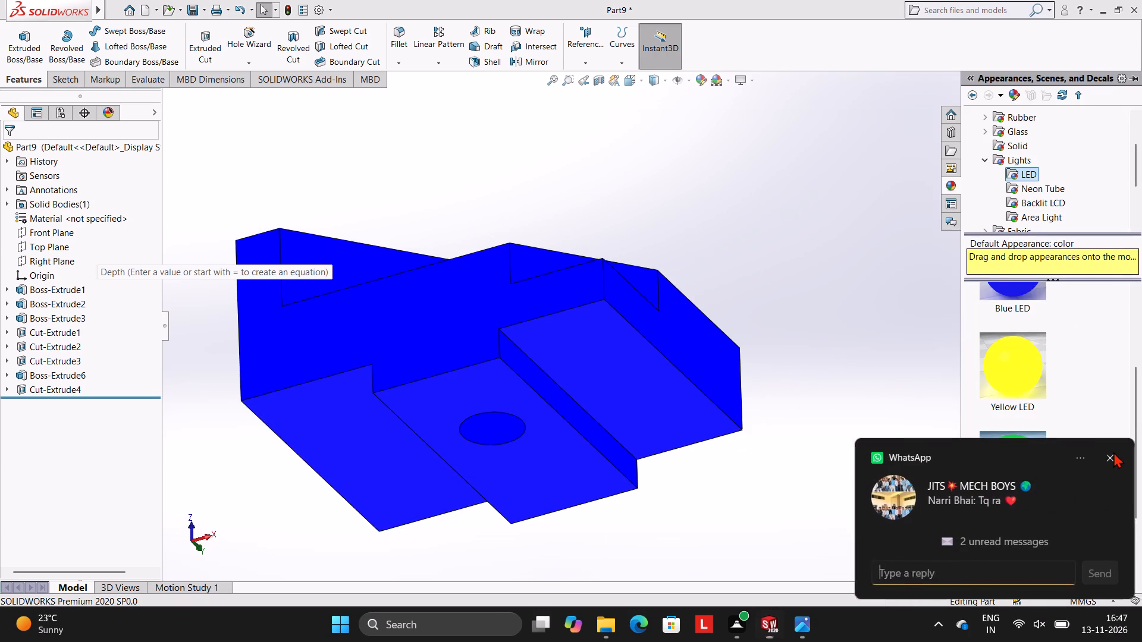
pyautogui.moveTo(1028, 458); pyautogui.dragTo(495, 360)
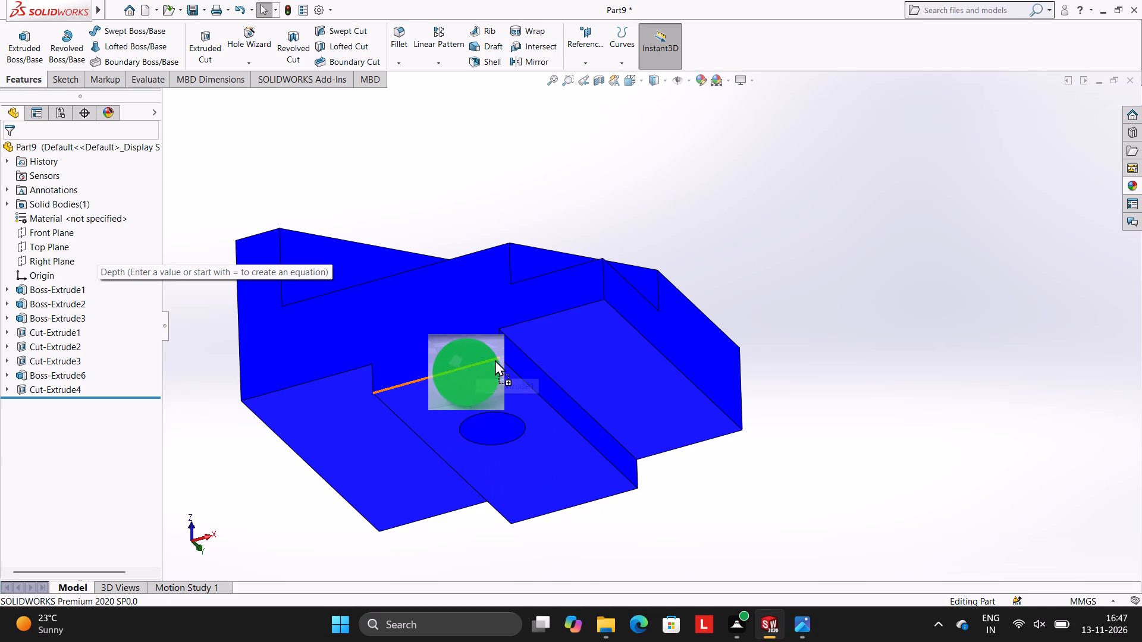
pyautogui.moveTo(495, 360); pyautogui.dragTo(523, 363)
pyautogui.click(523, 363)
# Apply the Yellow LED appearance to the round through hole, reached from the top of the block.
pyautogui.scroll(3, 719, 305)
pyautogui.moveTo(734, 310); pyautogui.dragTo(731, 374, button='middle')
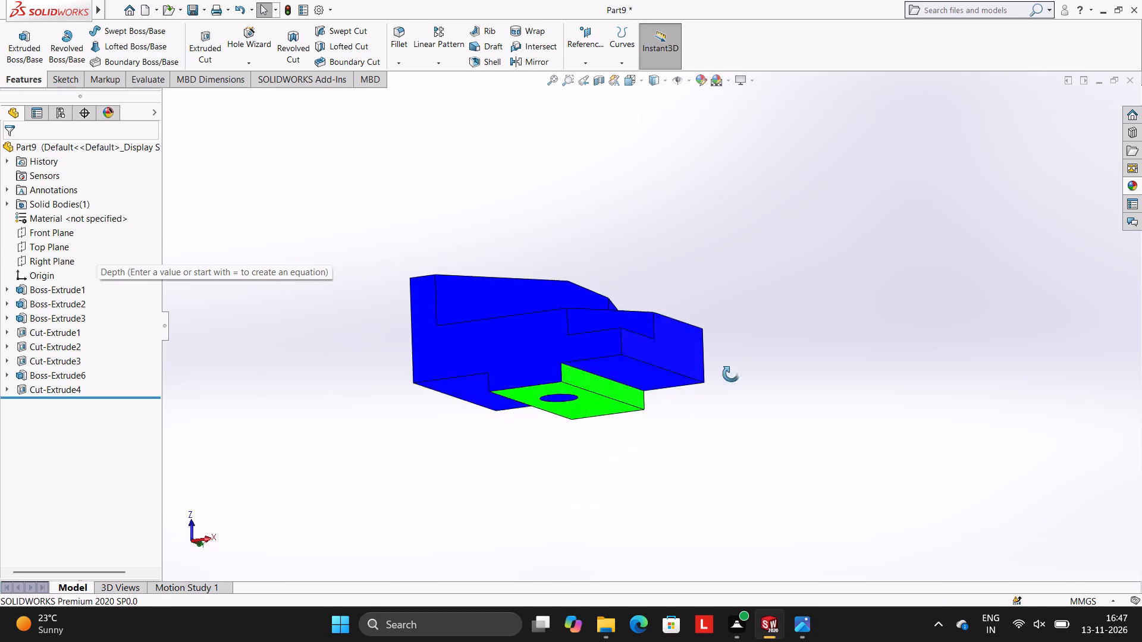
pyautogui.moveTo(731, 374); pyautogui.dragTo(749, 484, button='middle')
pyautogui.moveTo(619, 299); pyautogui.dragTo(666, 460, button='middle')
pyautogui.scroll(-2, 611, 372)
pyautogui.moveTo(636, 354); pyautogui.dragTo(632, 354, button='middle')
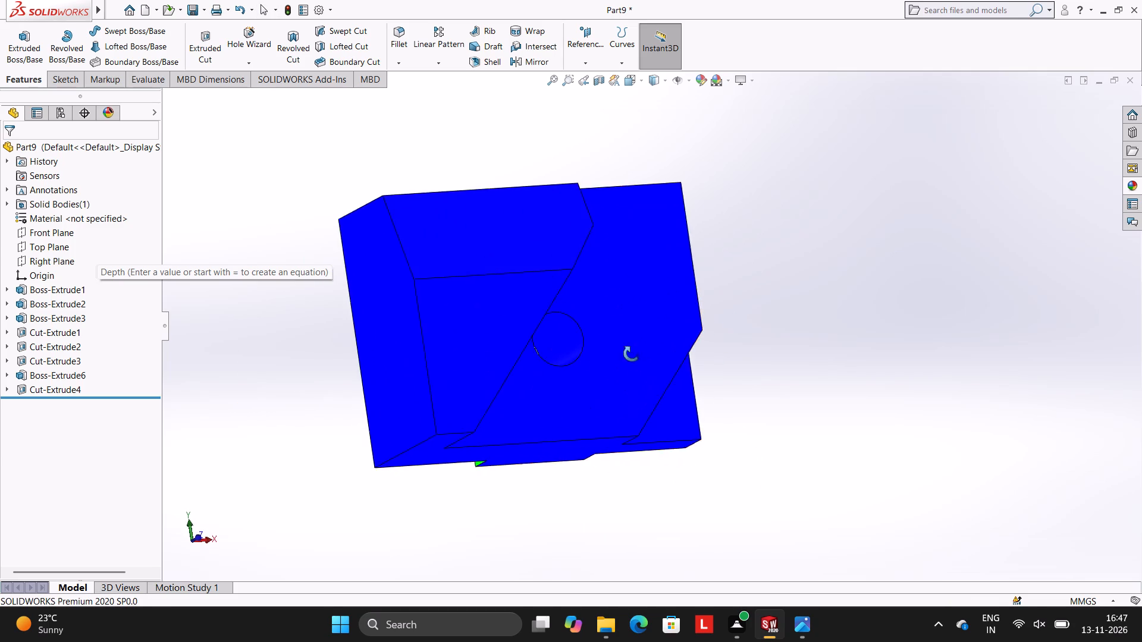
pyautogui.moveTo(632, 354); pyautogui.dragTo(601, 348, button='middle')
pyautogui.click(1136, 187)
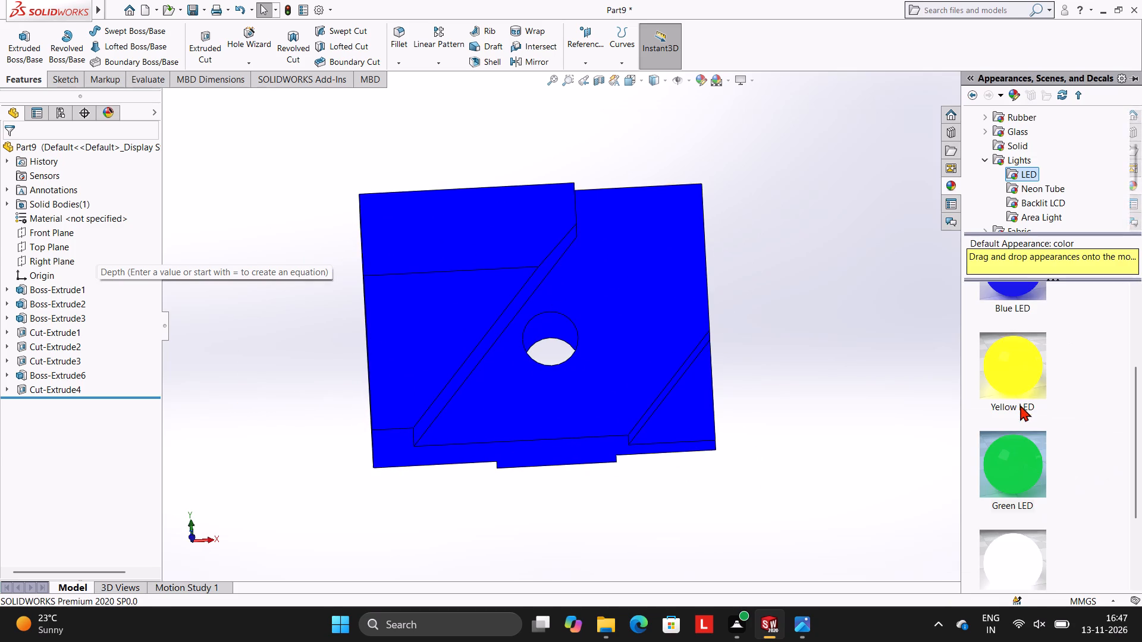
pyautogui.moveTo(1018, 368); pyautogui.dragTo(542, 339)
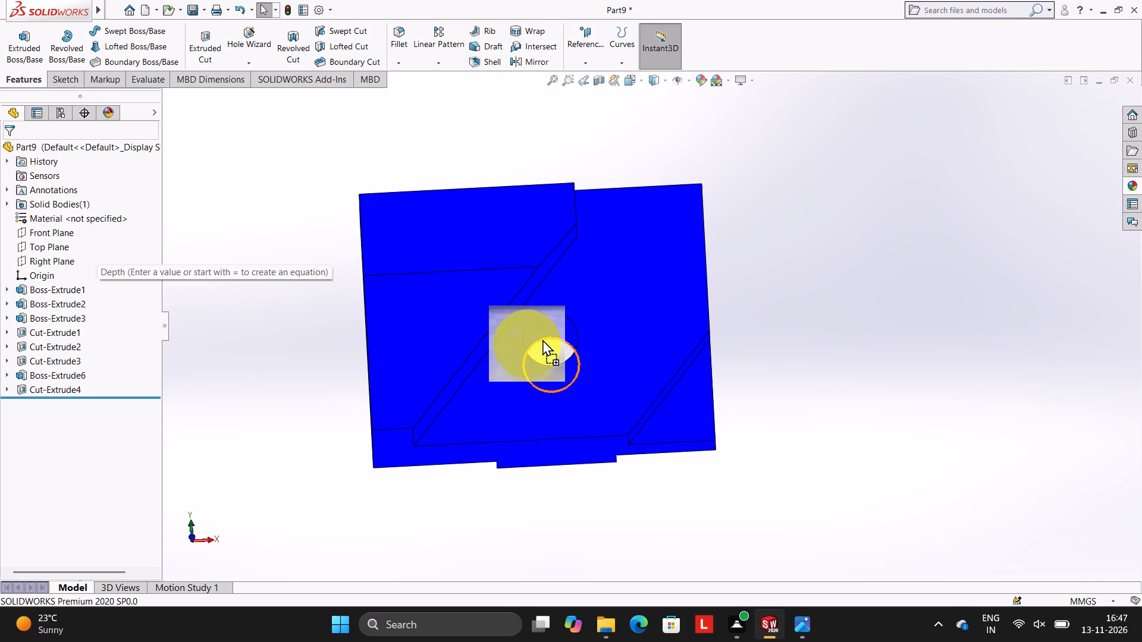
pyautogui.moveTo(542, 339); pyautogui.dragTo(541, 326)
pyautogui.click(541, 326)
# Apply the red LED appearance to the triangular corner cut in the block's top face.
pyautogui.moveTo(699, 332); pyautogui.dragTo(705, 330, button='middle')
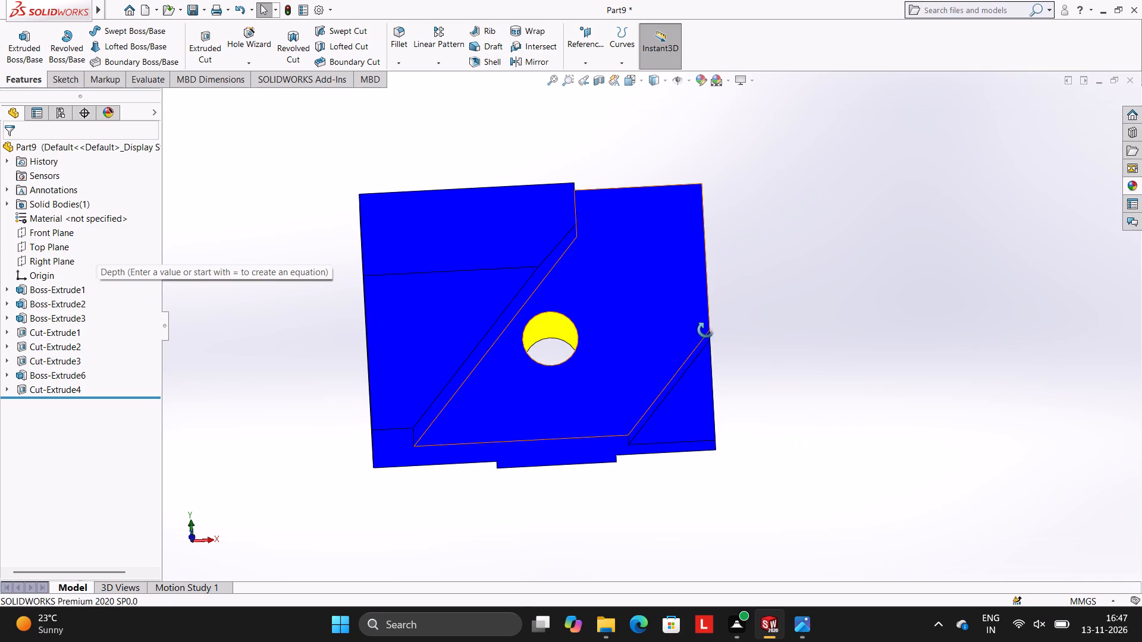
pyautogui.moveTo(705, 330); pyautogui.dragTo(699, 323, button='middle')
pyautogui.scroll(-3, 679, 431)
pyautogui.click(1140, 181)
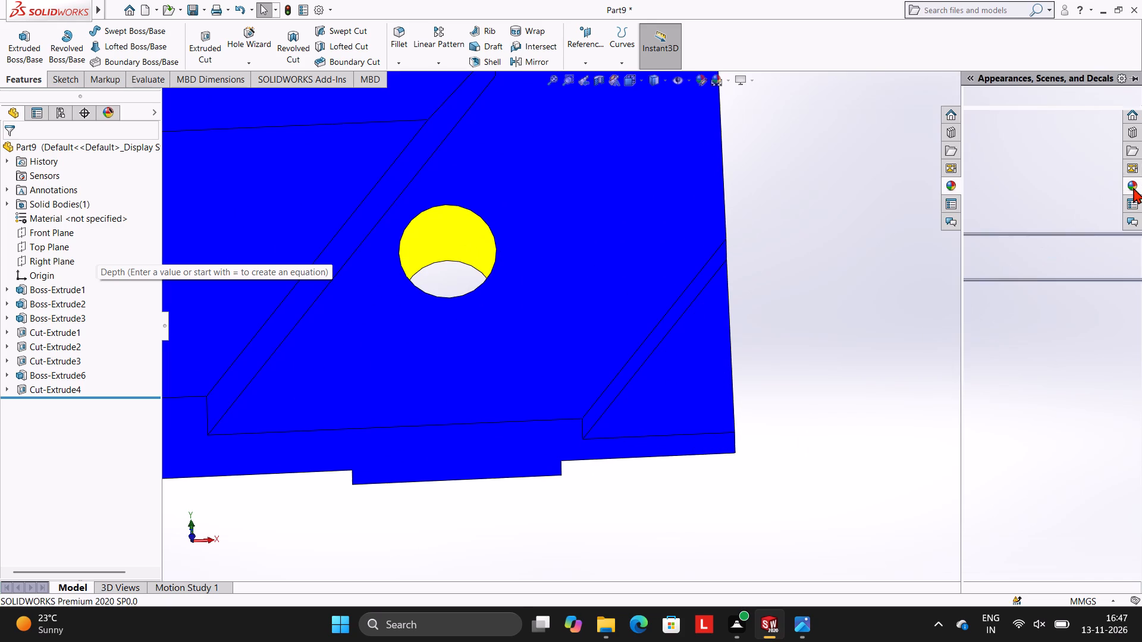
pyautogui.scroll(2, 1022, 392)
pyautogui.moveTo(1016, 303); pyautogui.dragTo(699, 361)
pyautogui.click(699, 361)
# Apply the red LED appearance to the sloping cut (Cut-Extrude1) on top of the angled boss.
pyautogui.moveTo(757, 322); pyautogui.dragTo(723, 200, button='middle')
pyautogui.scroll(5, 709, 217)
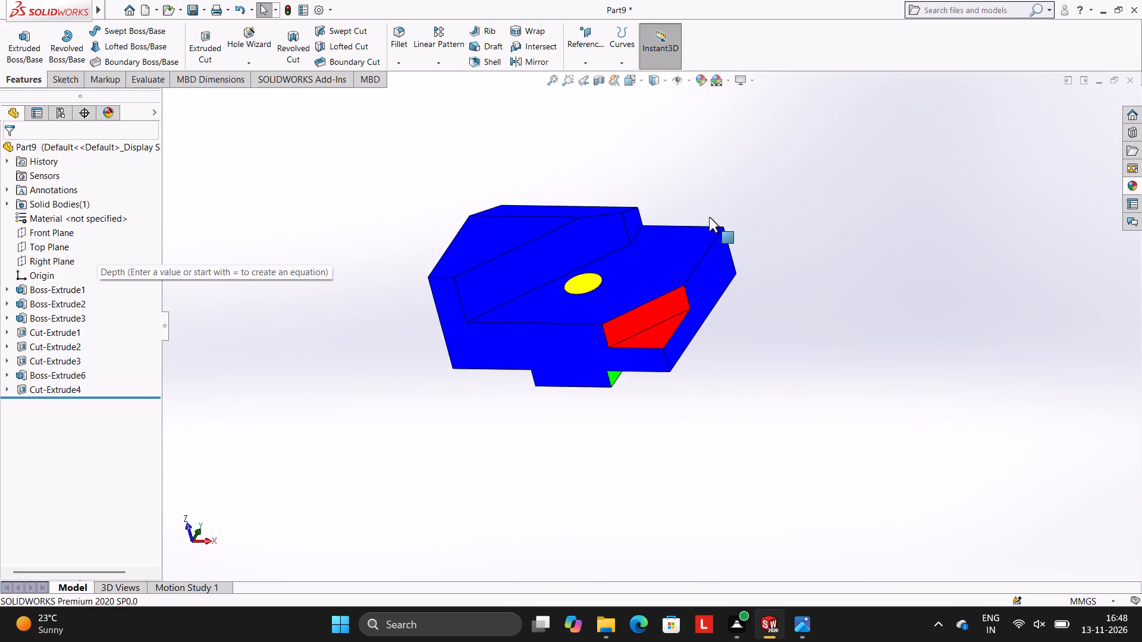
pyautogui.scroll(2, 709, 217)
pyautogui.moveTo(709, 217); pyautogui.dragTo(683, 391, button='middle')
pyautogui.scroll(-3, 575, 254)
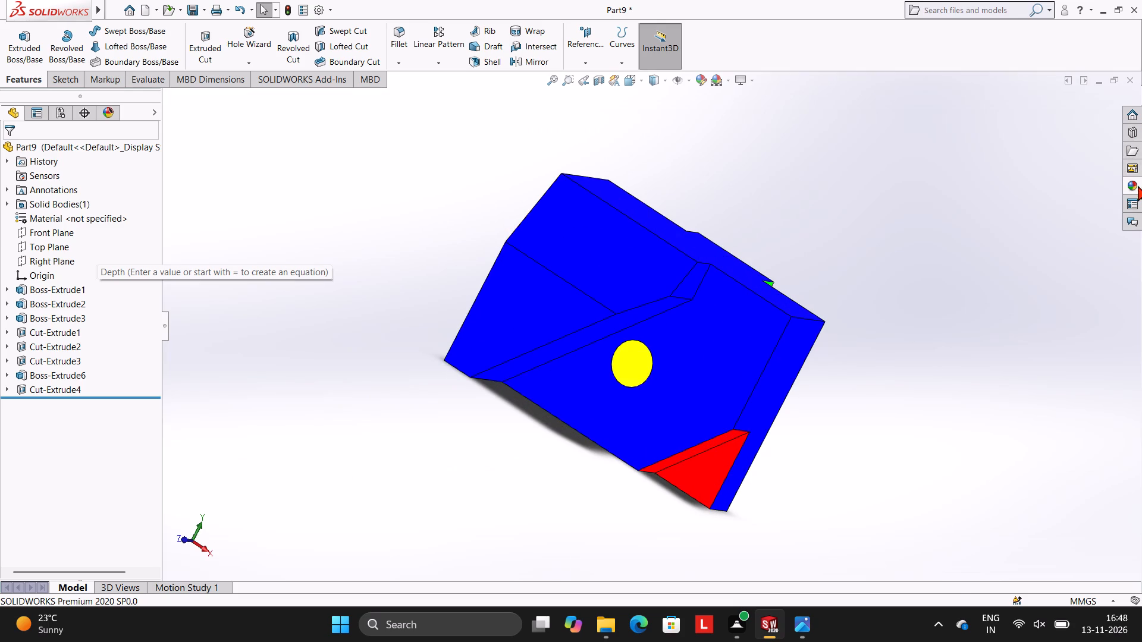
pyautogui.click(1138, 185)
pyautogui.moveTo(1025, 311); pyautogui.dragTo(623, 257)
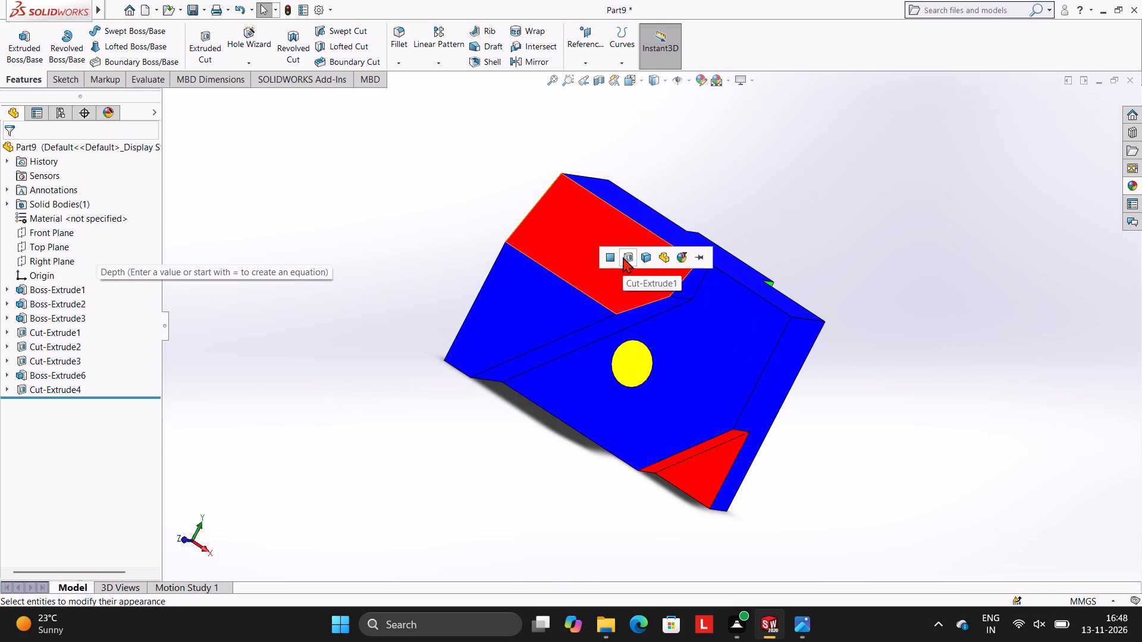
pyautogui.click(623, 257)
# Examine the coloured part from several angles to check the appearances on the boss, hole, corner cut and rib.
pyautogui.scroll(3, 720, 316)
pyautogui.moveTo(867, 357); pyautogui.dragTo(905, 197, button='middle')
pyautogui.moveTo(860, 325); pyautogui.dragTo(853, 283, button='middle')
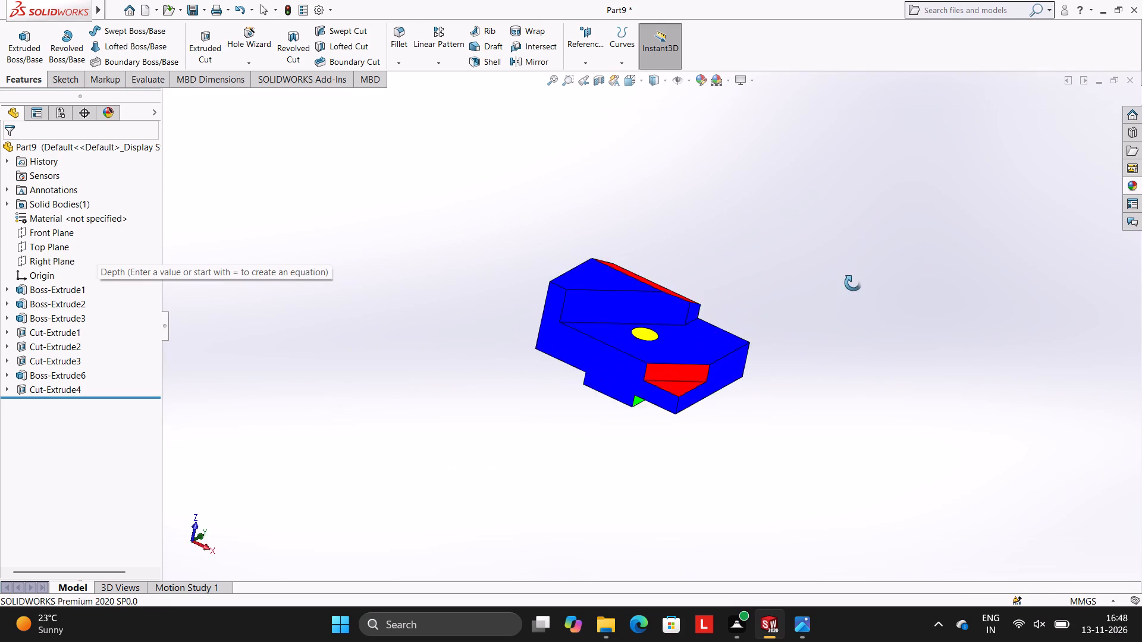
pyautogui.moveTo(853, 283); pyautogui.dragTo(798, 232, button='middle')
pyautogui.moveTo(817, 322); pyautogui.dragTo(849, 344, button='middle')
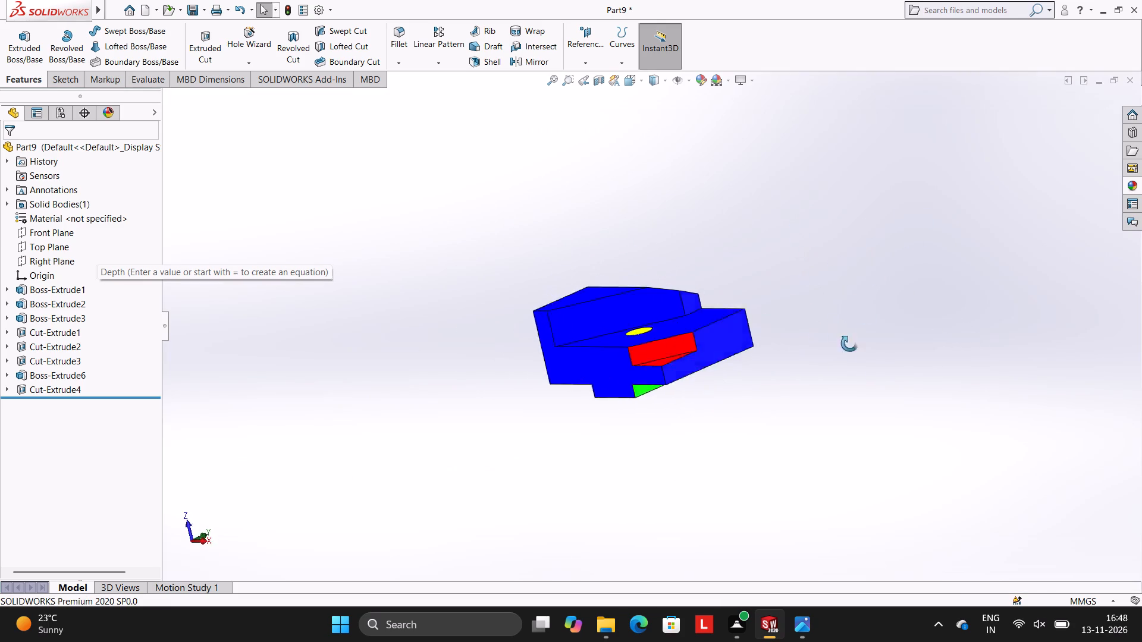
pyautogui.moveTo(849, 344); pyautogui.dragTo(874, 355, button='middle')
pyautogui.scroll(-3, 730, 335)
pyautogui.moveTo(791, 322); pyautogui.dragTo(775, 371, button='middle')
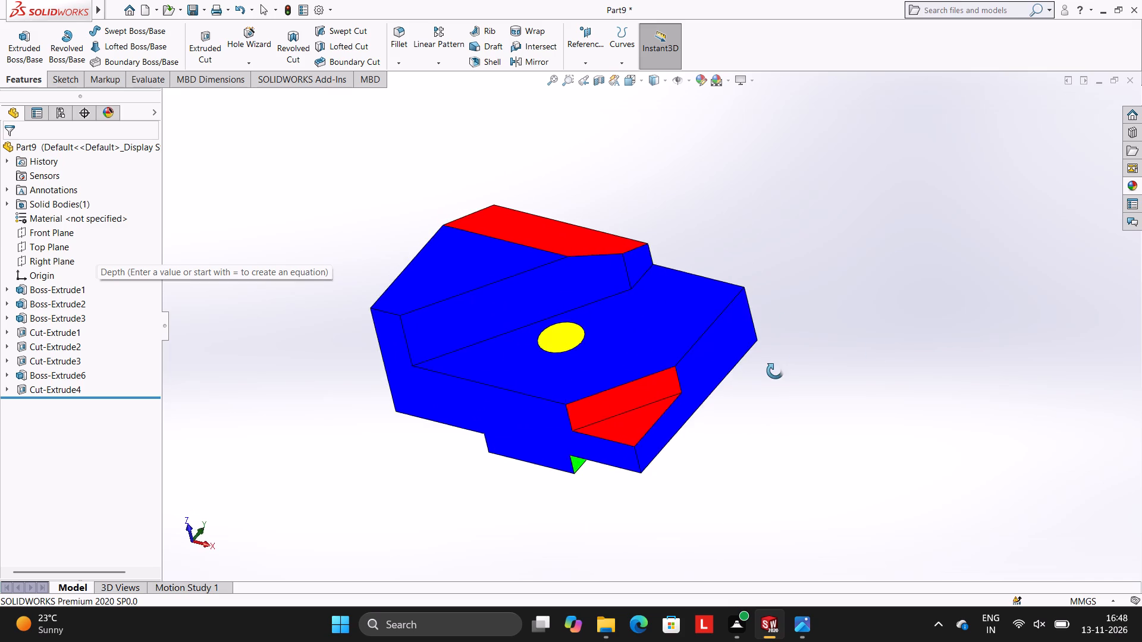
pyautogui.moveTo(775, 371); pyautogui.dragTo(789, 315, button='middle')
pyautogui.moveTo(789, 315); pyautogui.dragTo(786, 334, button='middle')
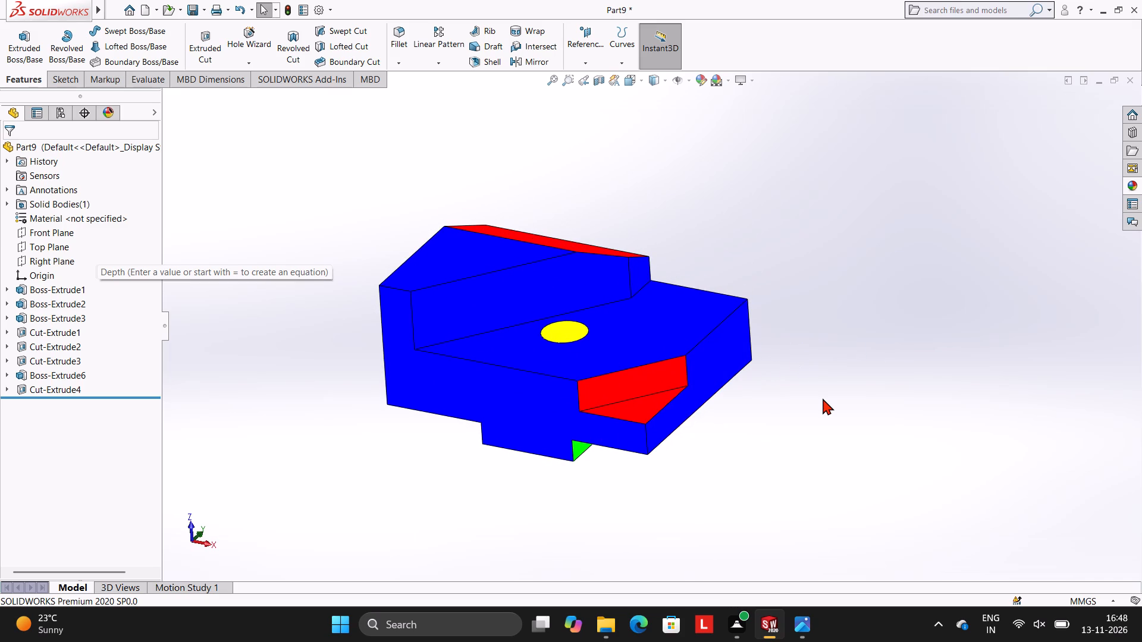
# Save the part in the Documents folder as BLOCK WITH ANGLED STEP AND THROUGH HOLE.
pyautogui.hotkey('ctrl', 's')
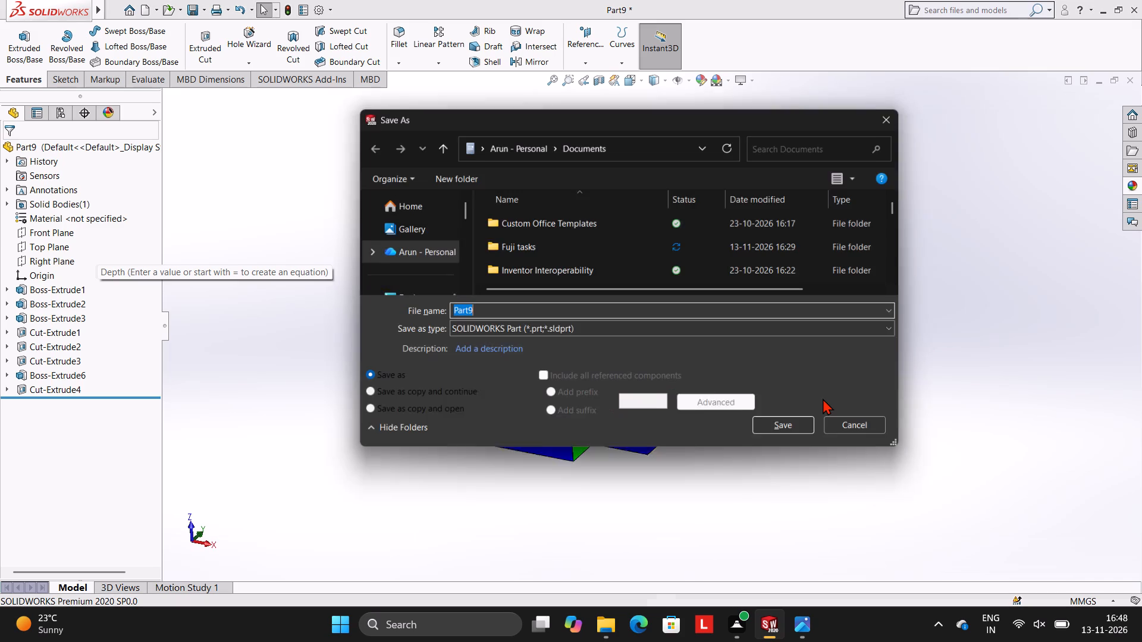
pyautogui.write('BLOCJK')
pyautogui.press('space')
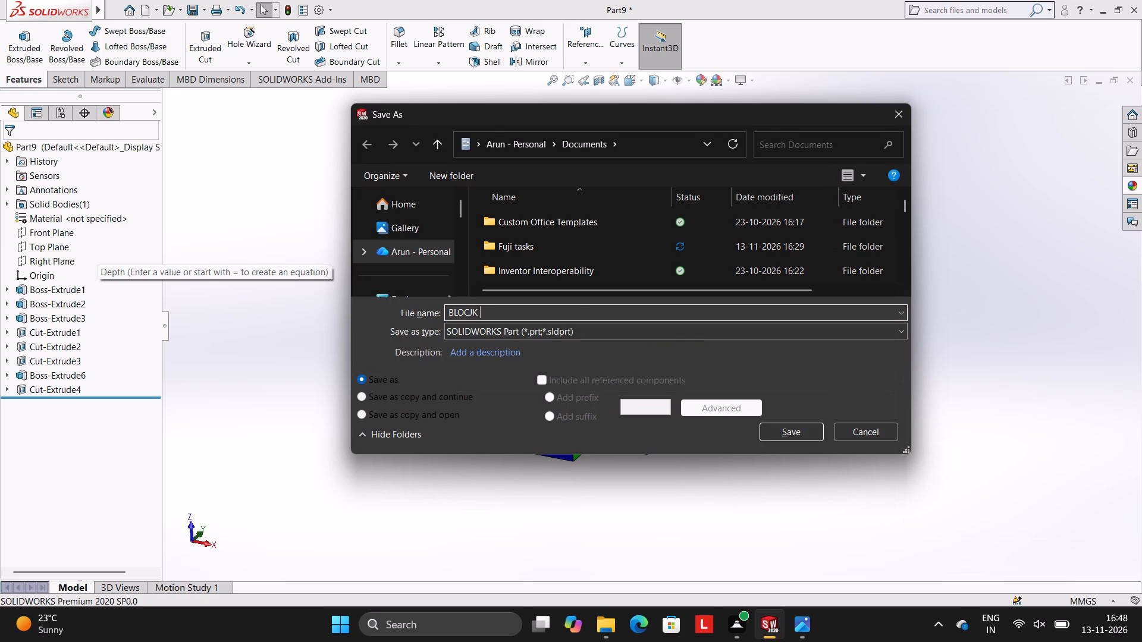
pyautogui.press('BackSpace')
pyautogui.press('BackSpace')
pyautogui.press('BackSpace')
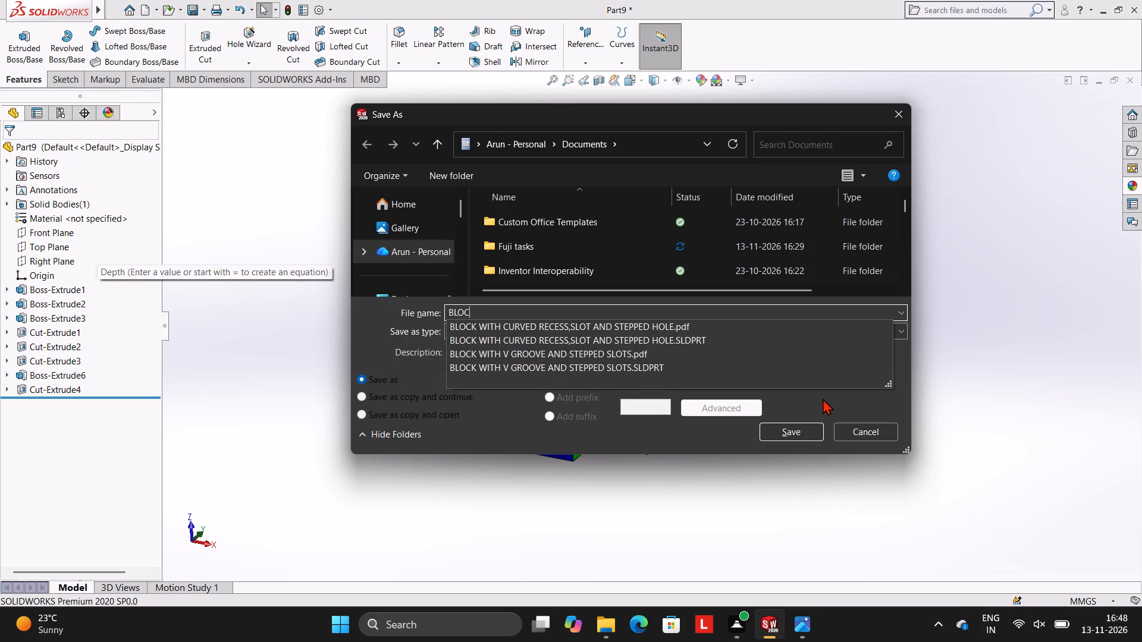
pyautogui.write('K')
pyautogui.press('space')
pyautogui.write('WITH AN')
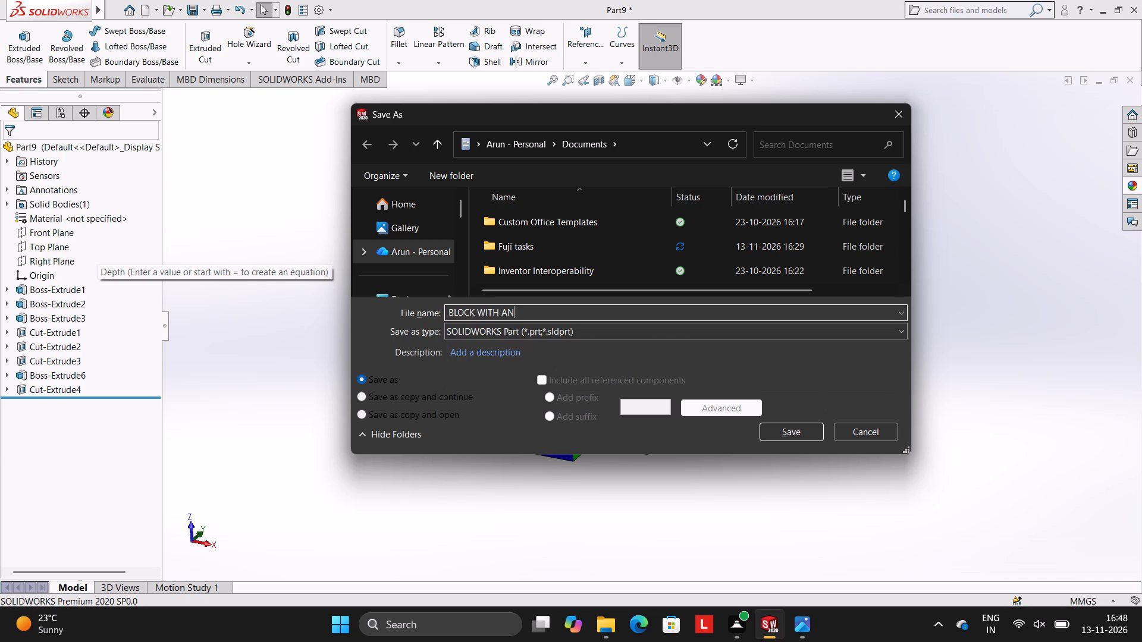
pyautogui.write('GLED')
pyautogui.press('space')
pyautogui.write('STEP')
pyautogui.press('space')
pyautogui.write('AND')
pyautogui.press('space')
pyautogui.write('TH')
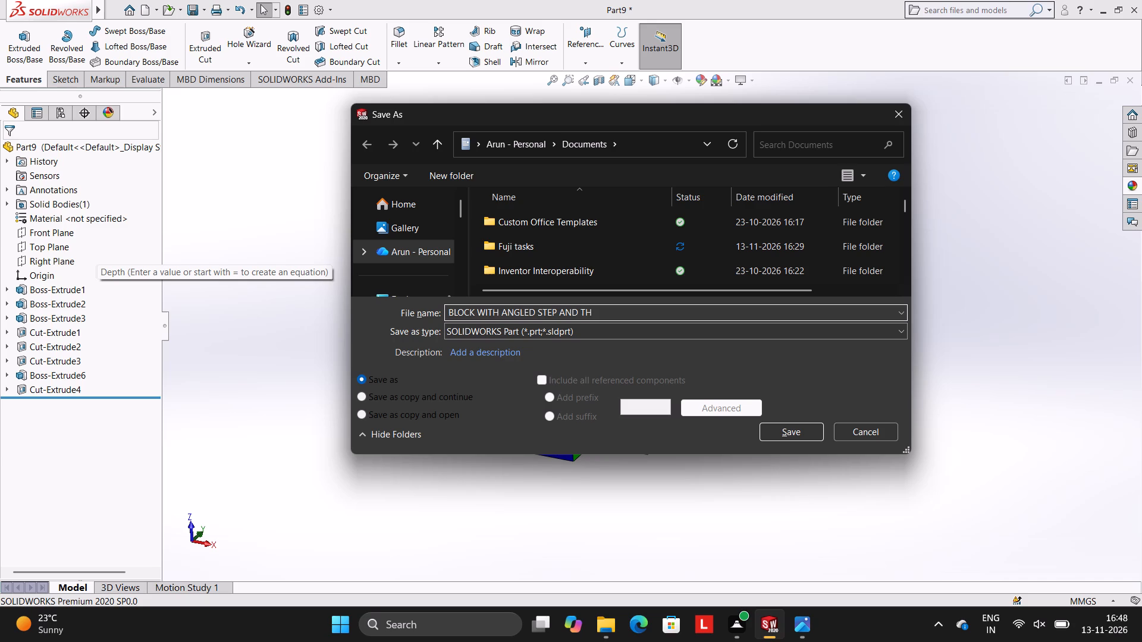
pyautogui.press('r')
pyautogui.press('o')
pyautogui.press('u')
pyautogui.press('g')
pyautogui.write('H HOLE')
pyautogui.press('space')
pyautogui.click(808, 430)
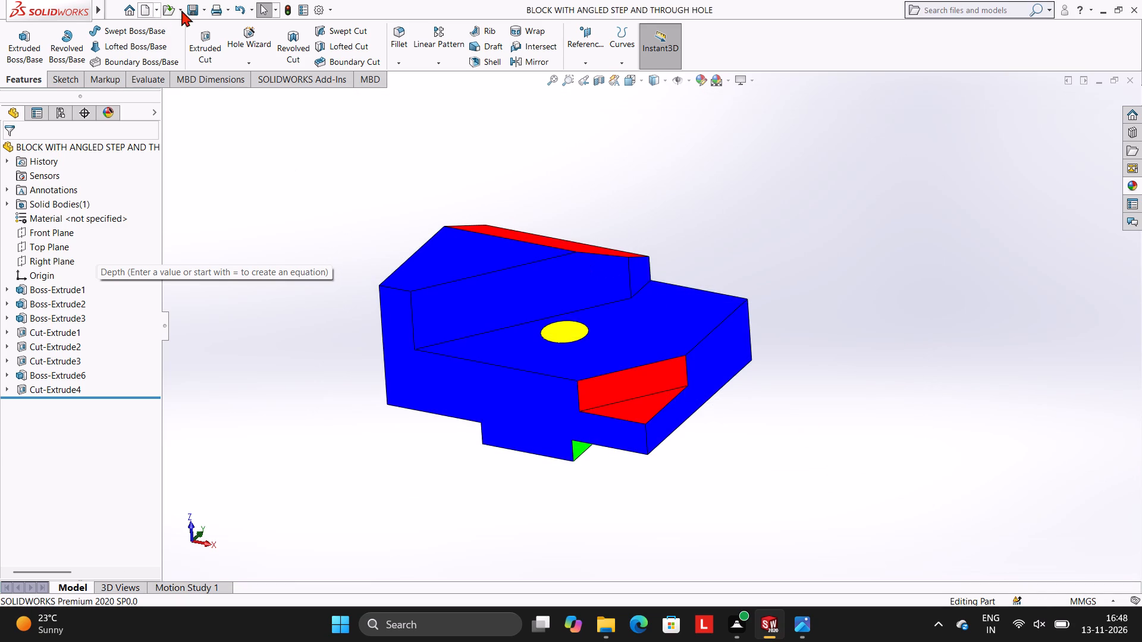
# Save a PDF copy of the part in Adobe Portable Document Format under the same file name in Documents.
pyautogui.click(207, 10)
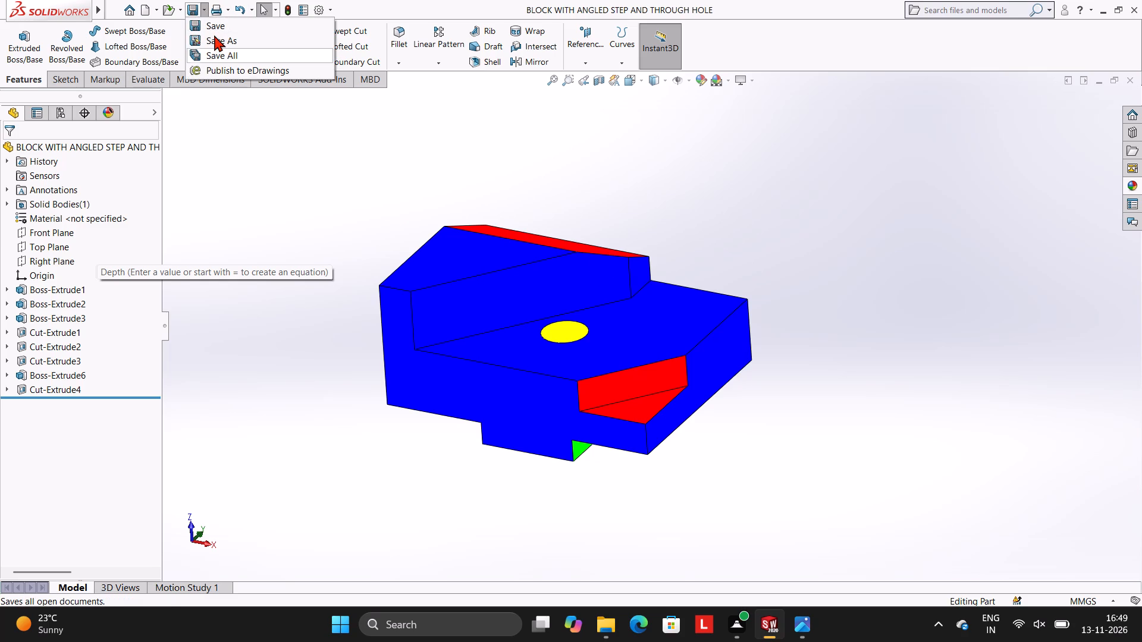
pyautogui.click(214, 34)
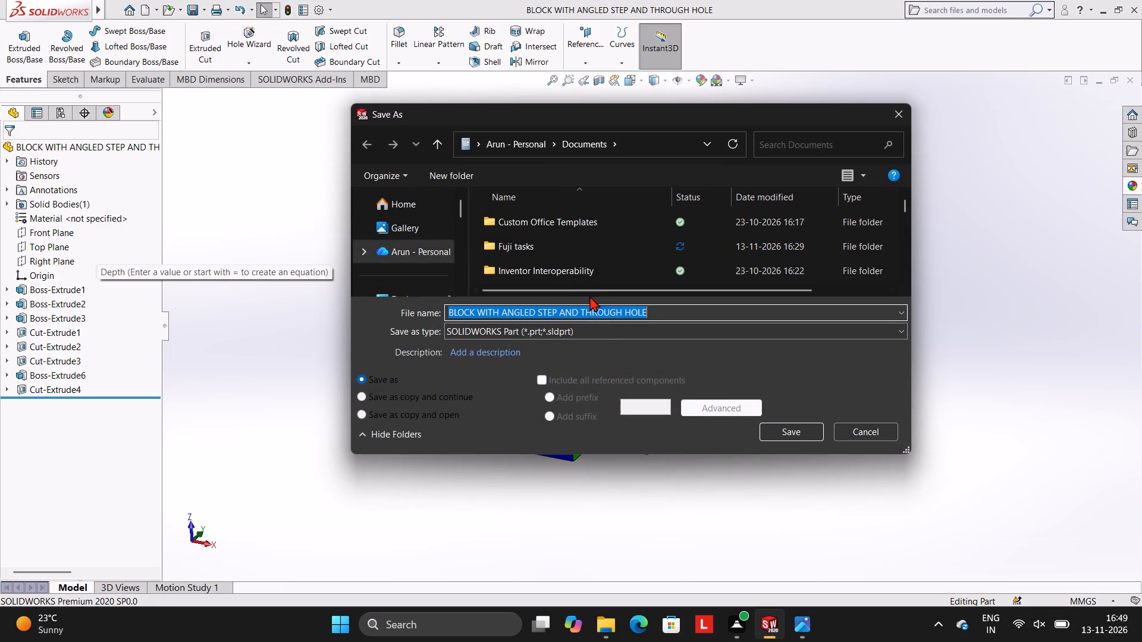
pyautogui.click(598, 329)
pyautogui.click(533, 94)
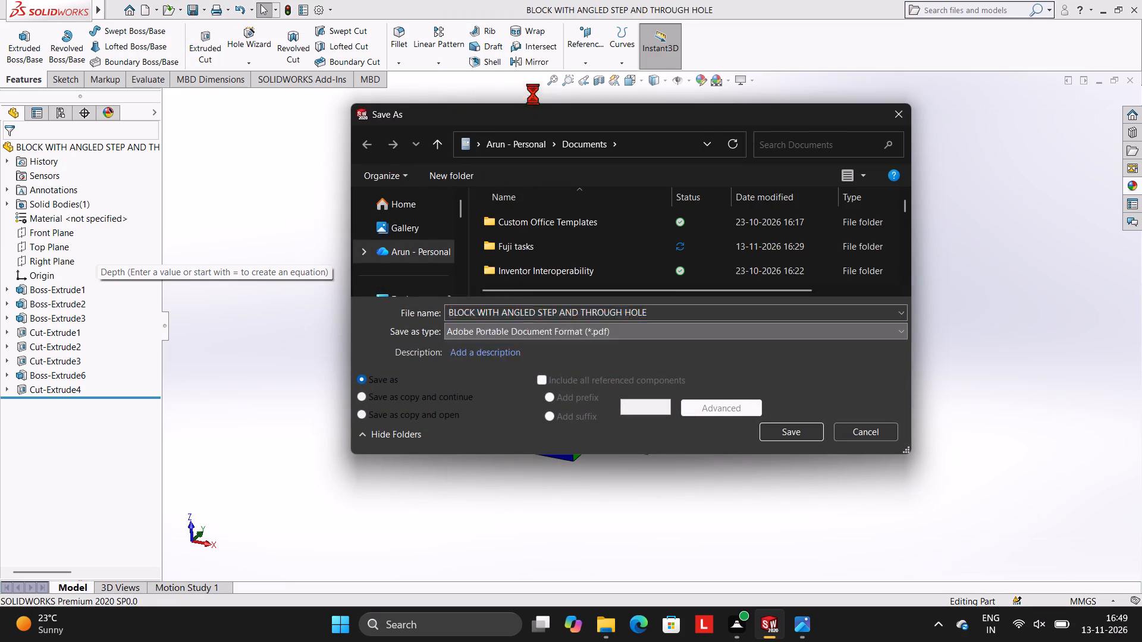
pyautogui.click(794, 454)
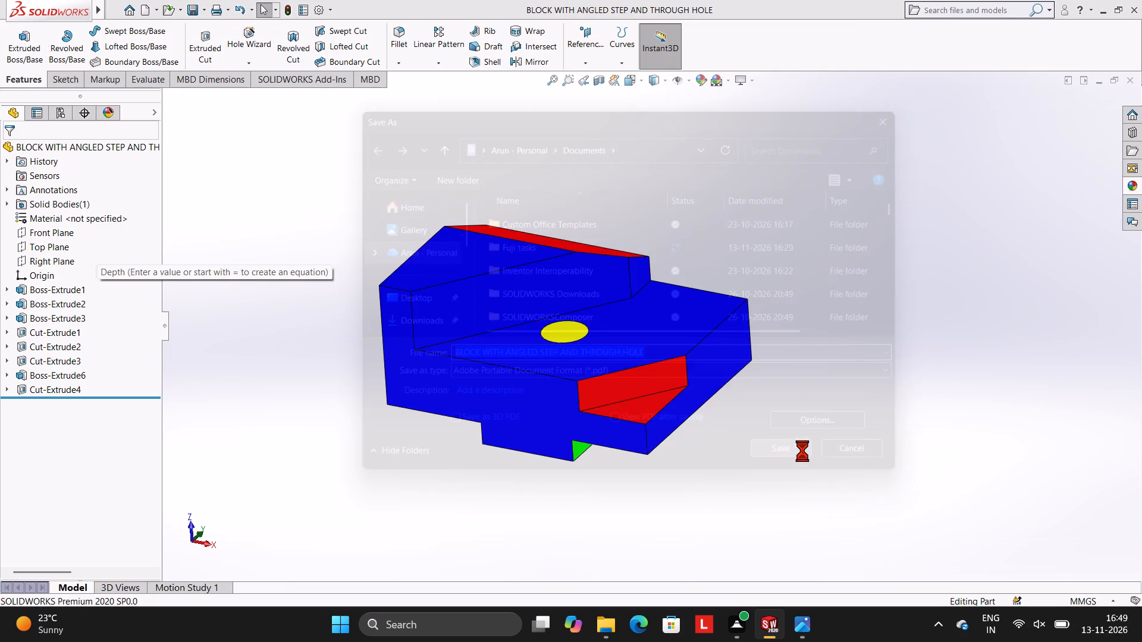